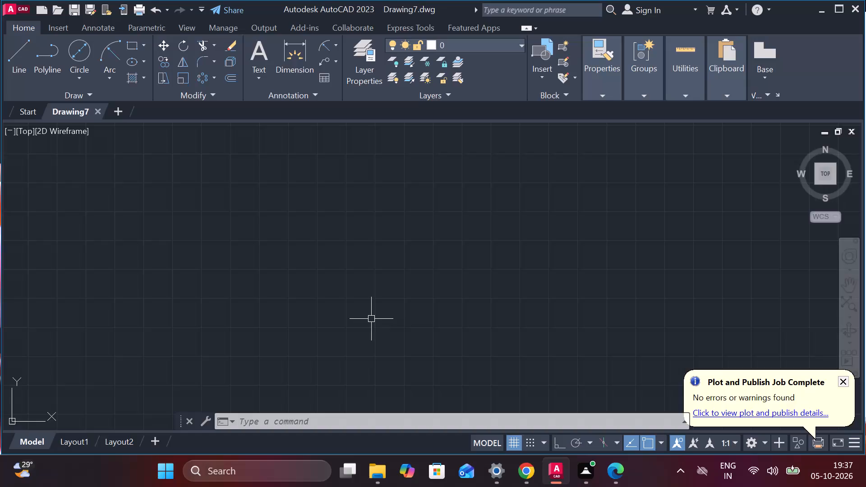
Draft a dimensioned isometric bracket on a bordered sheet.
Turn on command log file recording with LOGFILEON.
text(lo)
key(g)
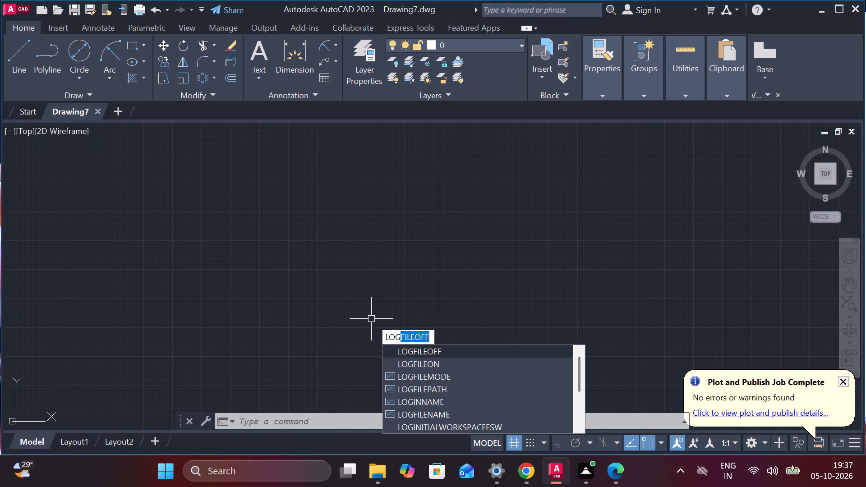
click(433, 367)
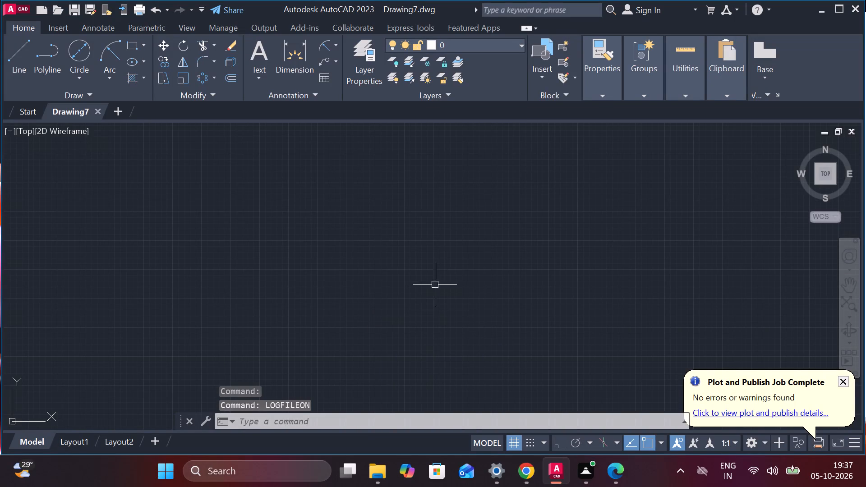
Set the model space limits with lower-left corner 0,0 and upper-right corner 500,500.
text(limits)
key(Return)
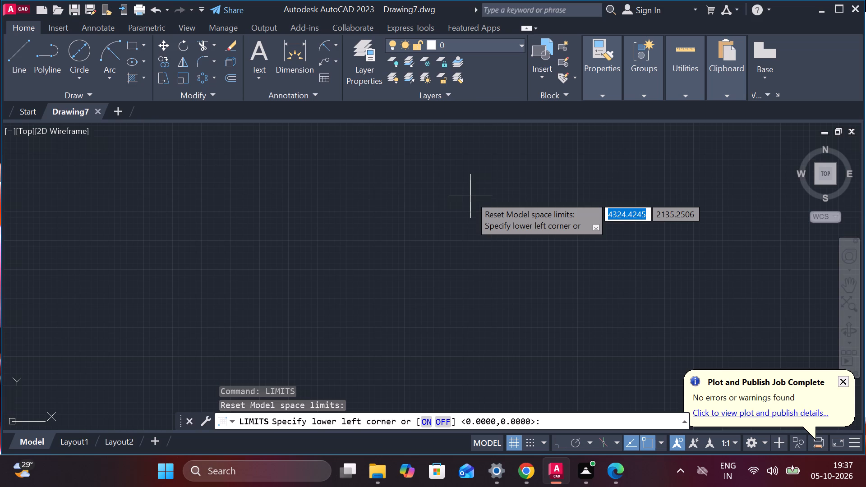
key(o)
key(BackSpace)
key(0)
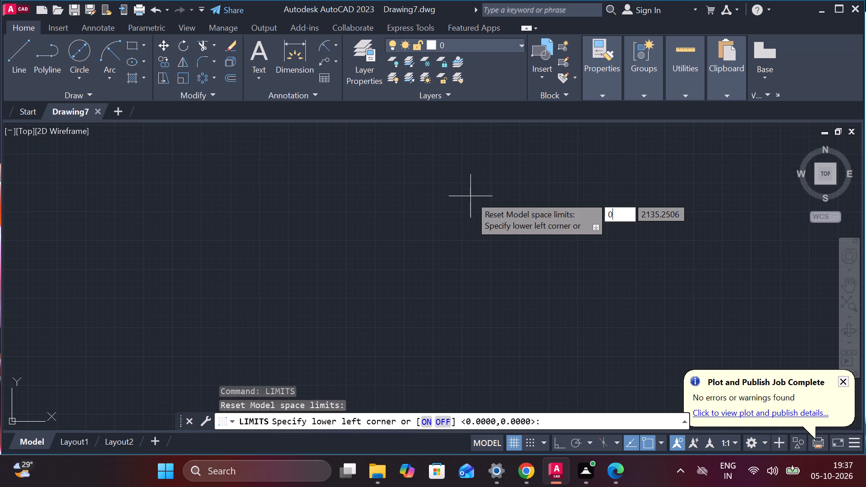
text(,0)
key(Return)
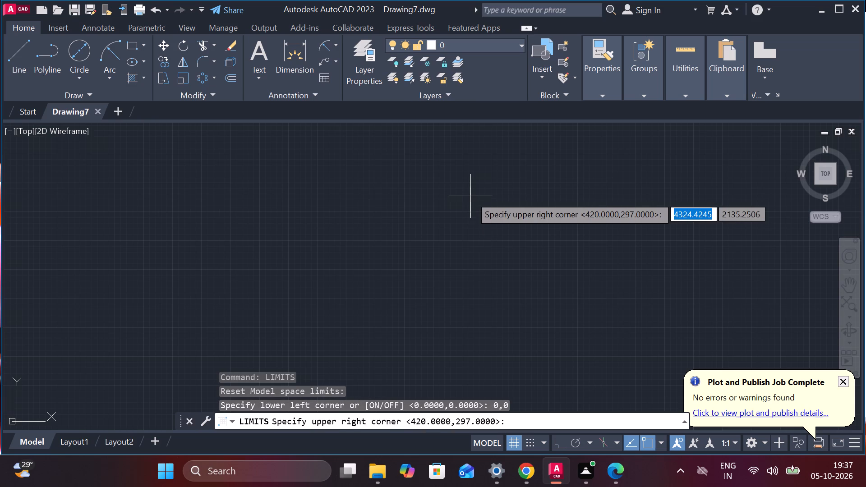
key(5)
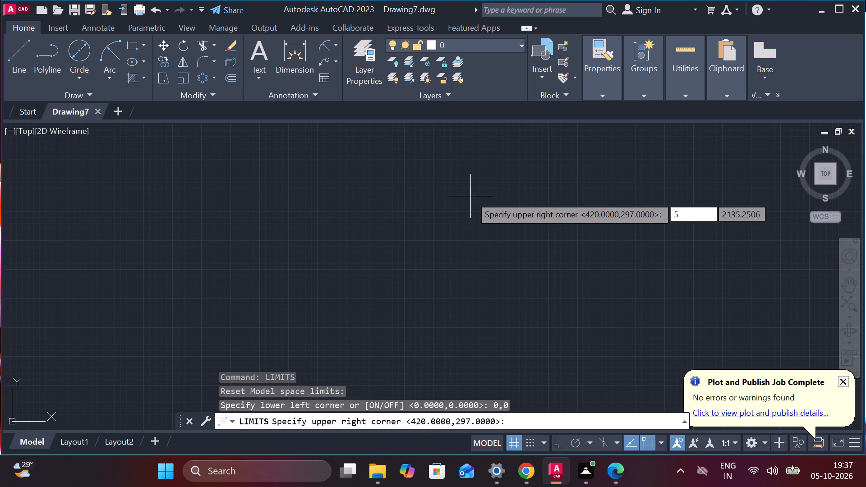
text(00)
key(comma)
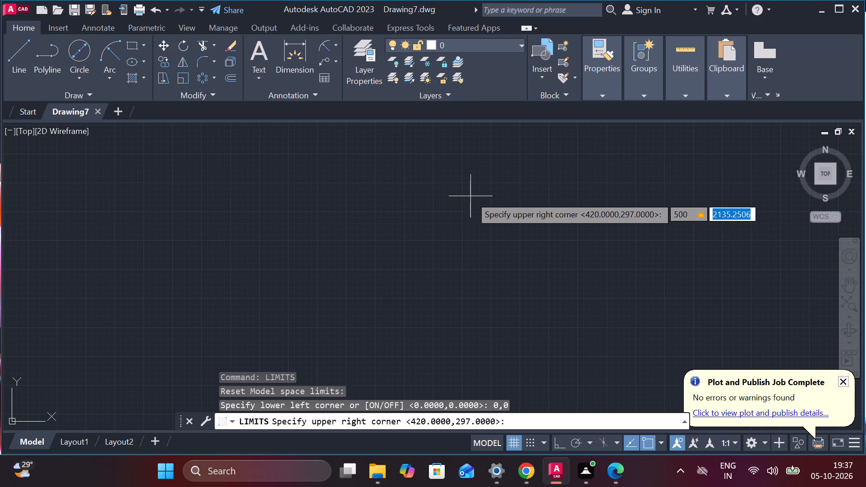
text(500)
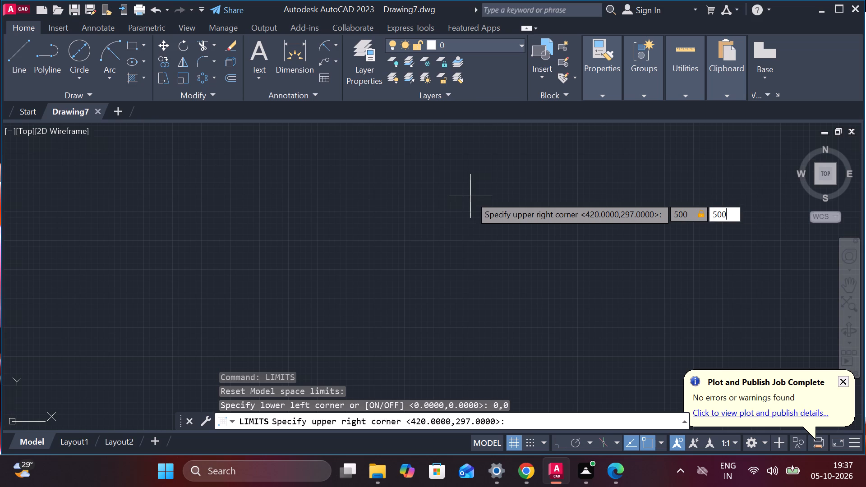
key(Return)
Turn on isometric drafting and polar tracking with 30° angle increments.
key(z)
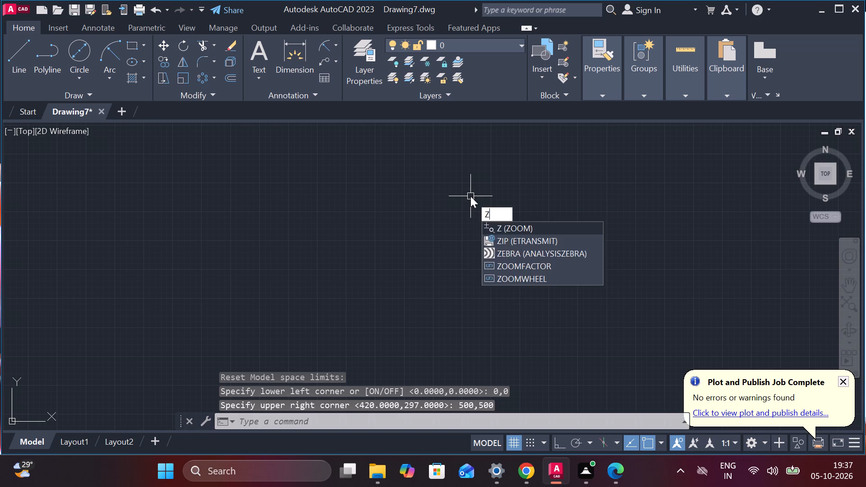
key(Return)
key(e)
key(Return)
scroll(477, 201, down, 2)
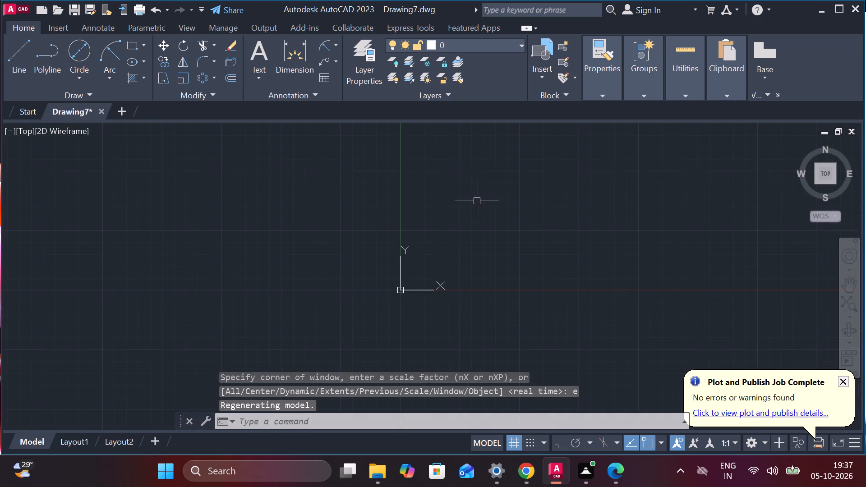
middle_drag(548, 187, 344, 310)
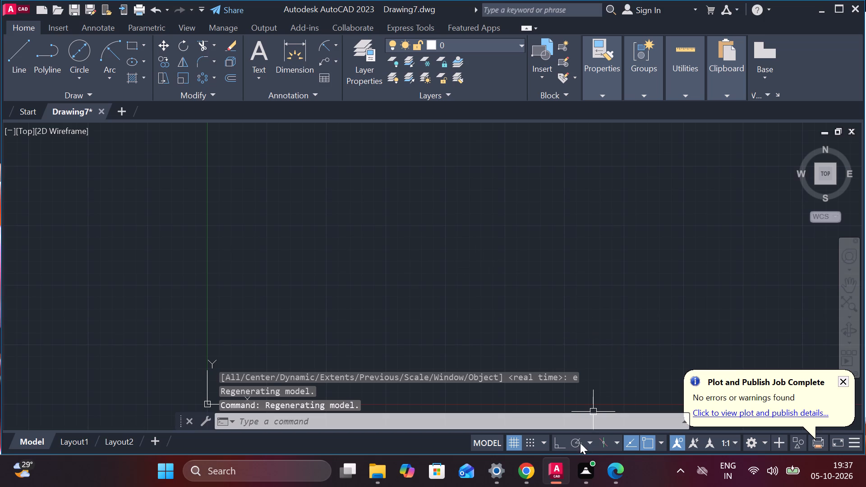
click(570, 443)
click(601, 439)
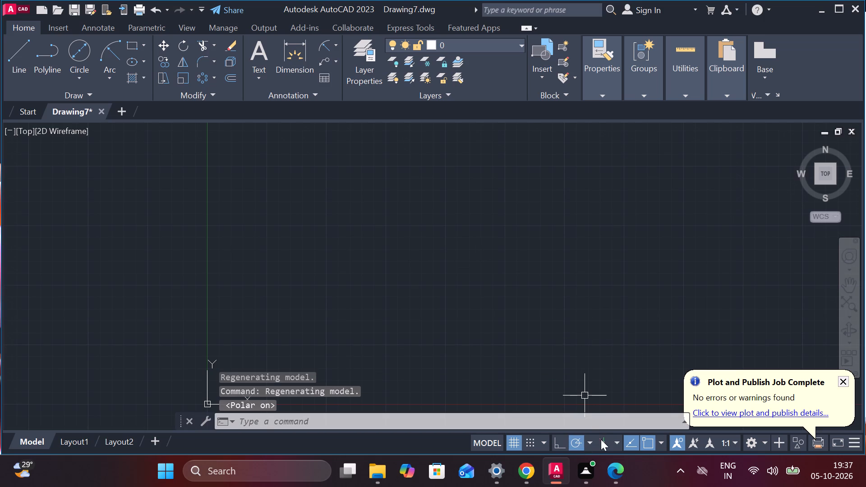
click(589, 442)
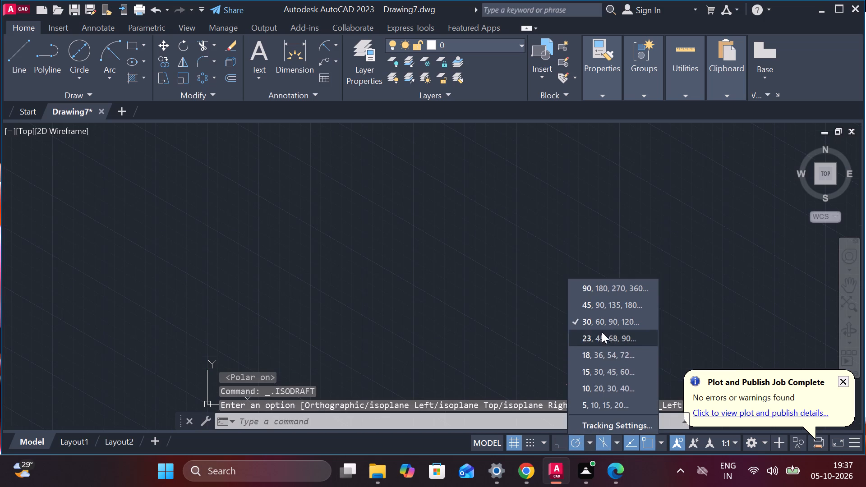
click(601, 323)
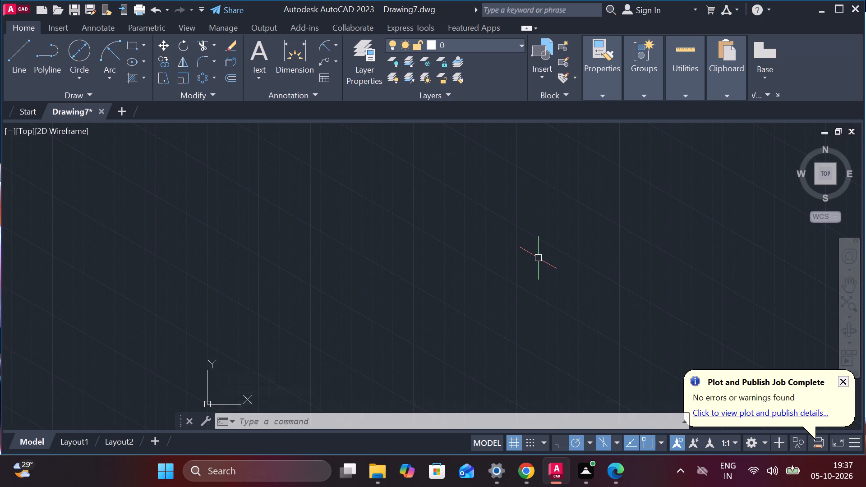
Cycle through the isometric drafting planes and settle on Isoplane Right.
key(F5)
key(F5)
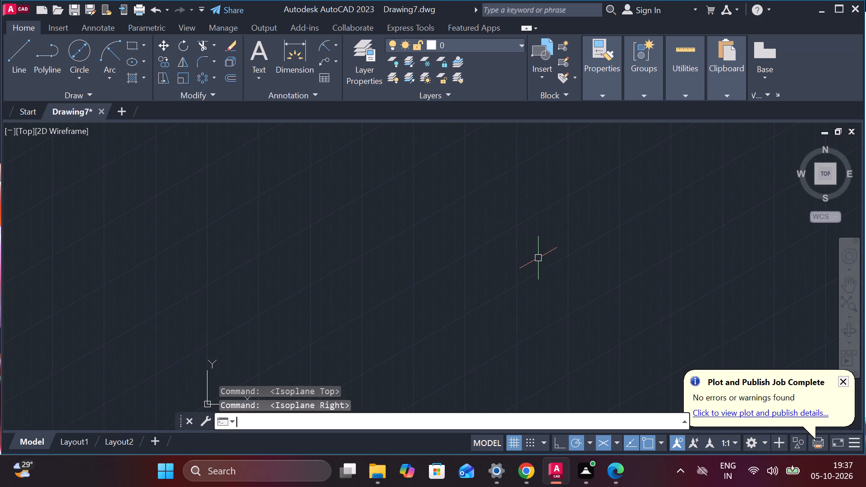
key(F5)
key(F5)
key(F5)
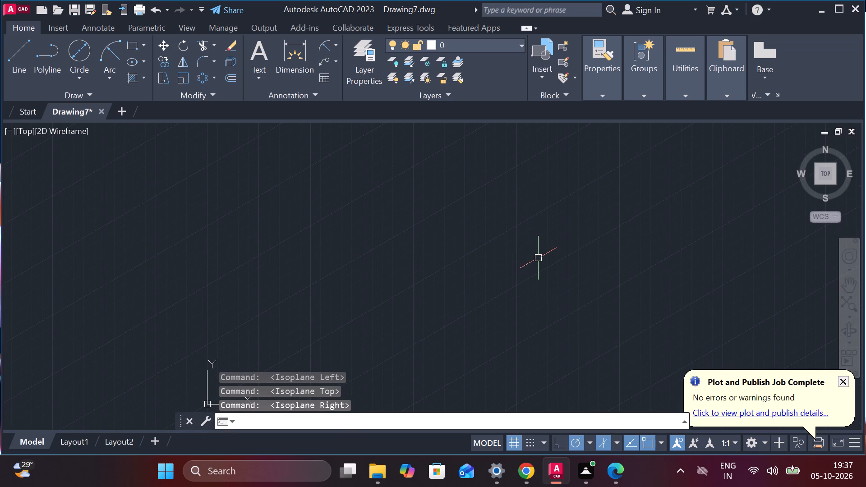
key(F5)
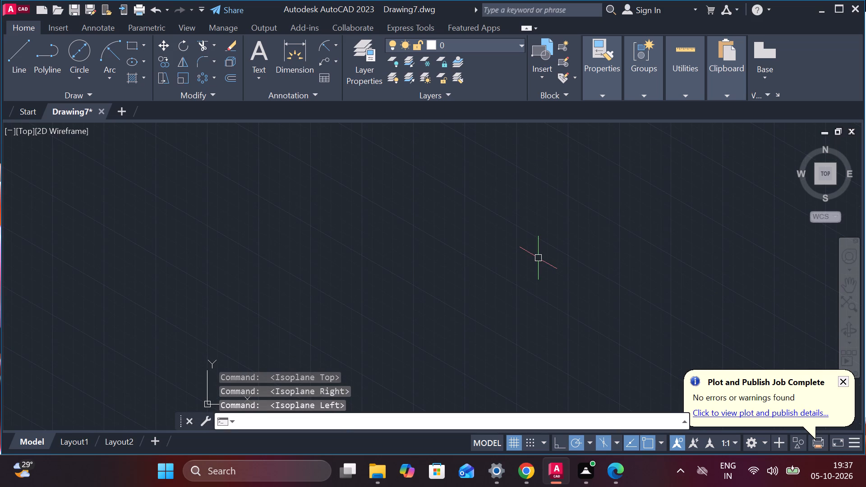
key(F5)
key(F5)
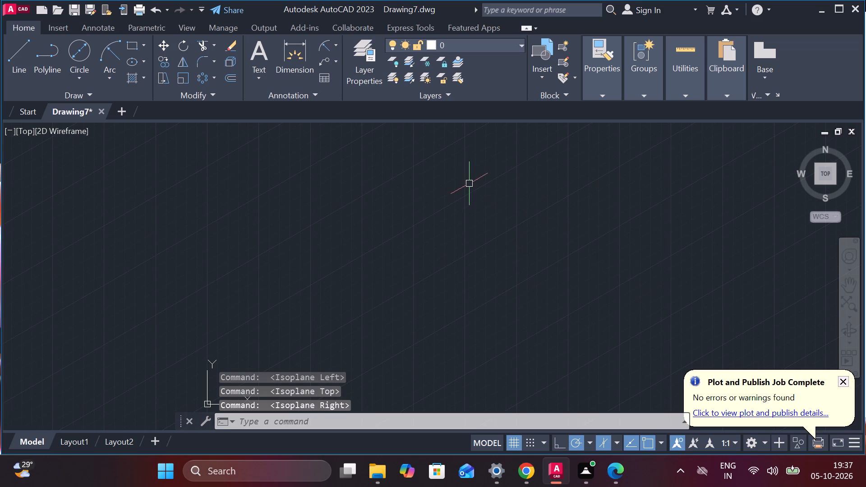
Draw a vertical line 46 units long upward from a free point in the empty drawing.
click(28, 51)
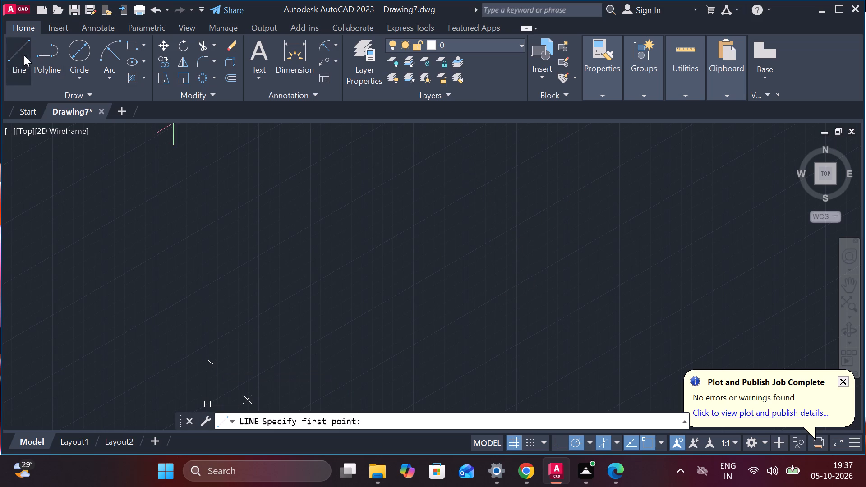
click(403, 239)
middle_drag(504, 307, 496, 308)
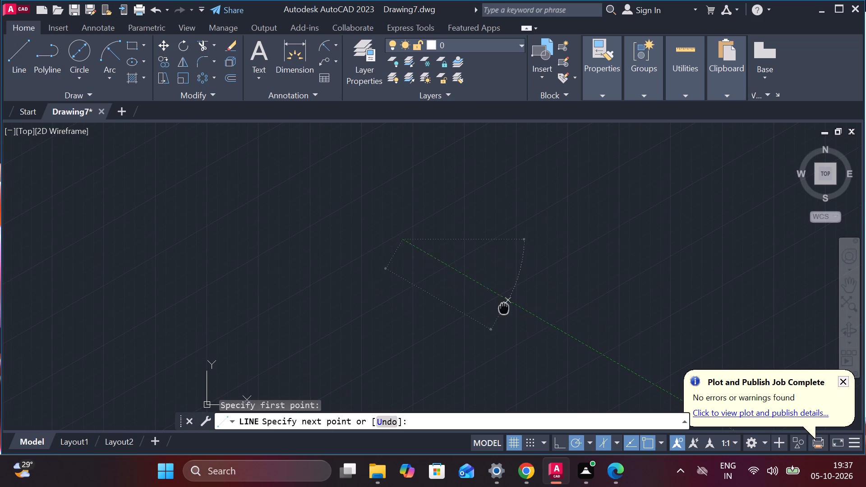
middle_drag(496, 308, 345, 280)
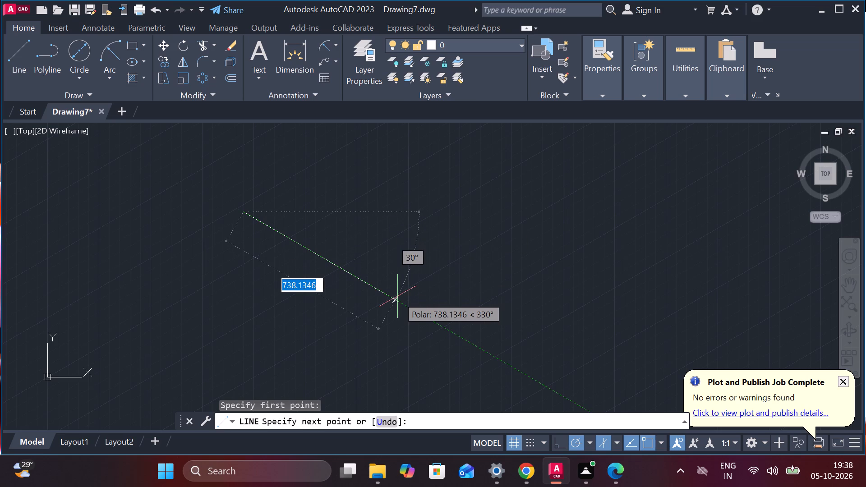
middle_drag(252, 150, 259, 180)
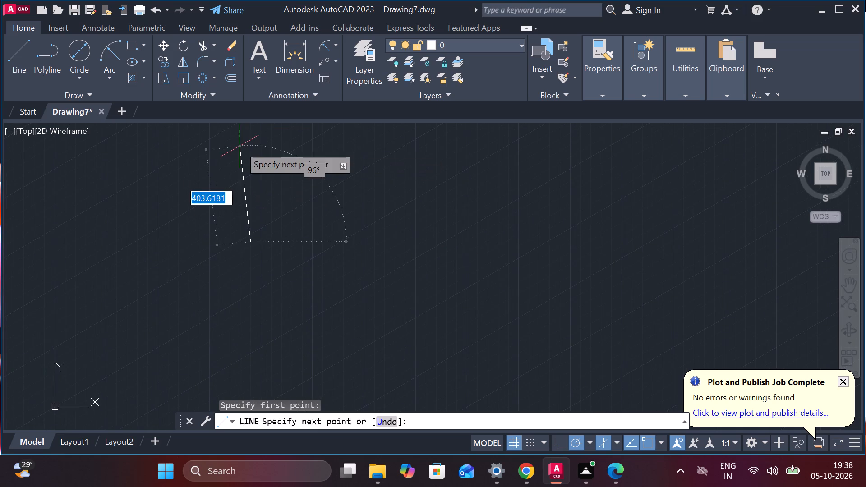
middle_drag(240, 165, 245, 264)
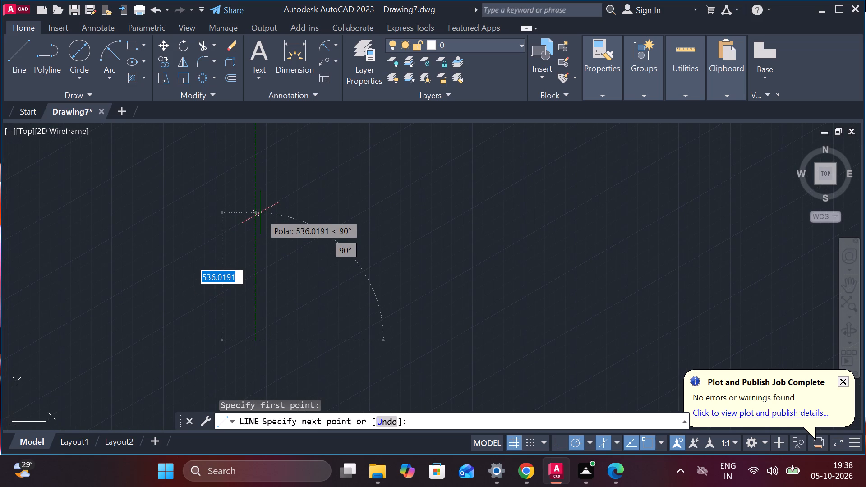
key(4)
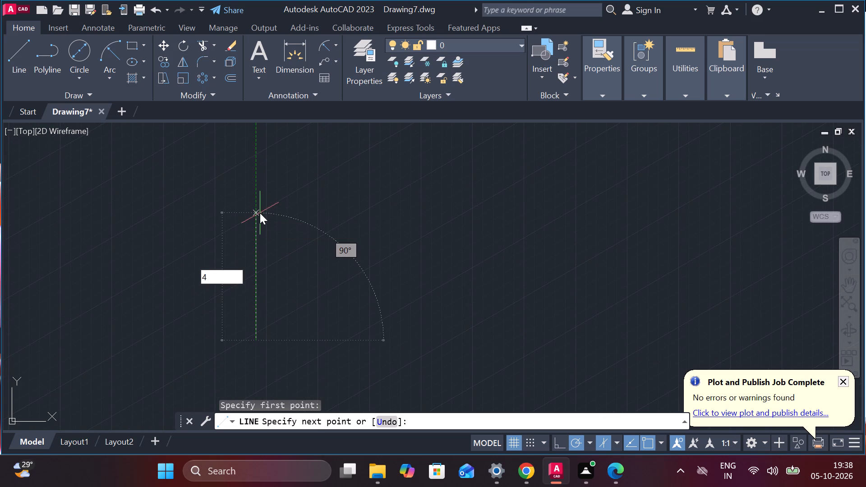
key(6)
key(Return)
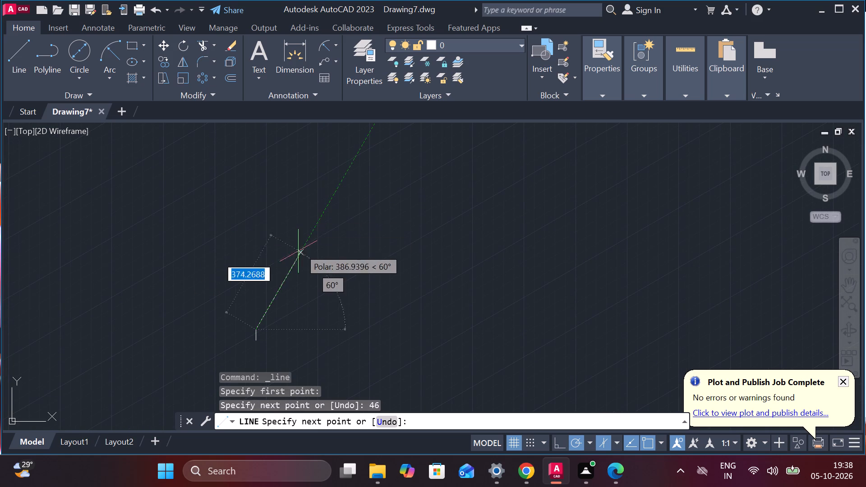
Continue from the vertical line's top end with four 36-unit lines at 330°, 30°, 150° and back to that end, forming an isometric rhombus.
middle_drag(296, 259, 327, 155)
scroll(299, 212, up, 3)
scroll(261, 224, up, 2)
middle_drag(258, 236, 278, 131)
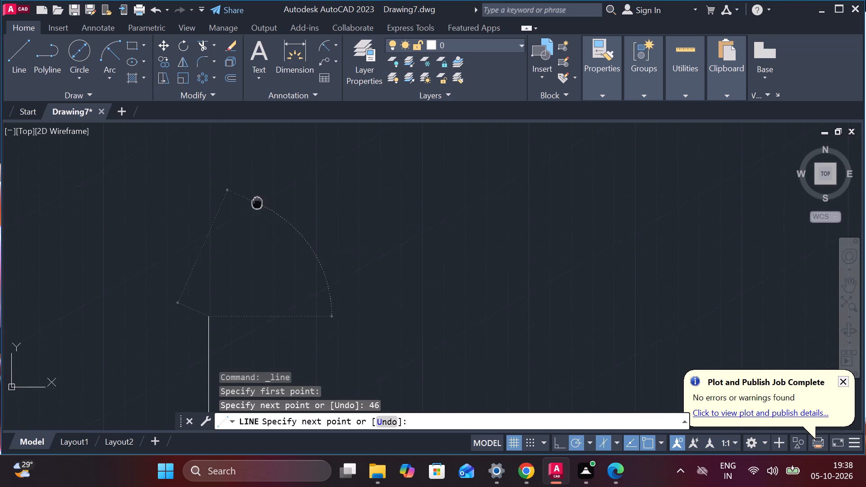
middle_drag(278, 131, 285, 81)
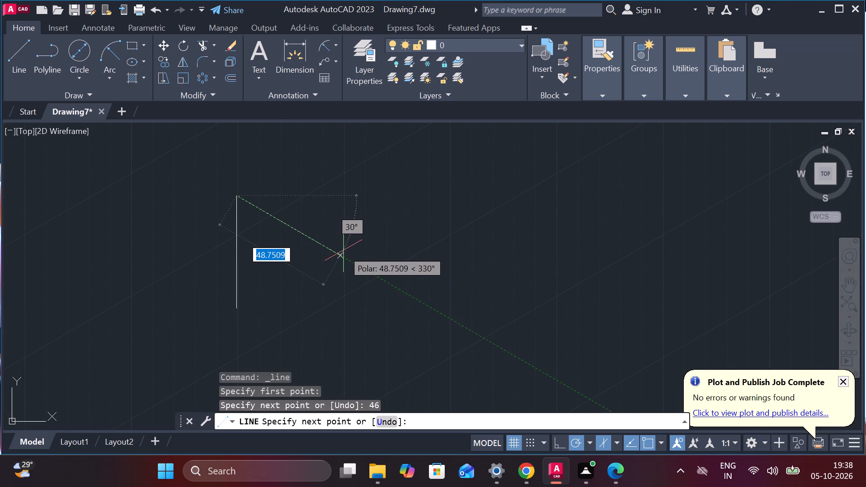
text(36)
key(Return)
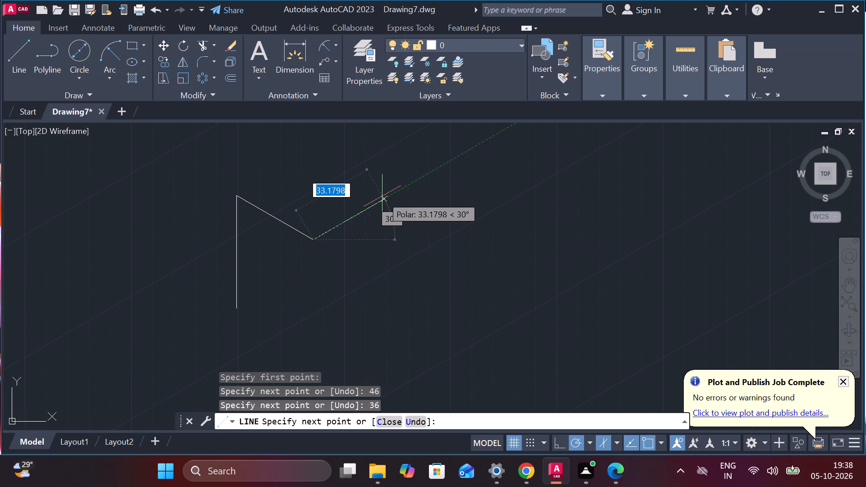
text(36)
key(Return)
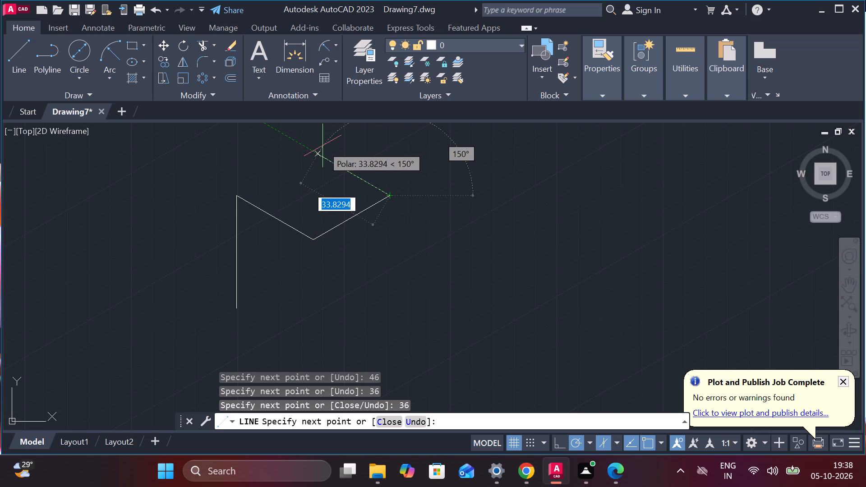
text(36)
key(Return)
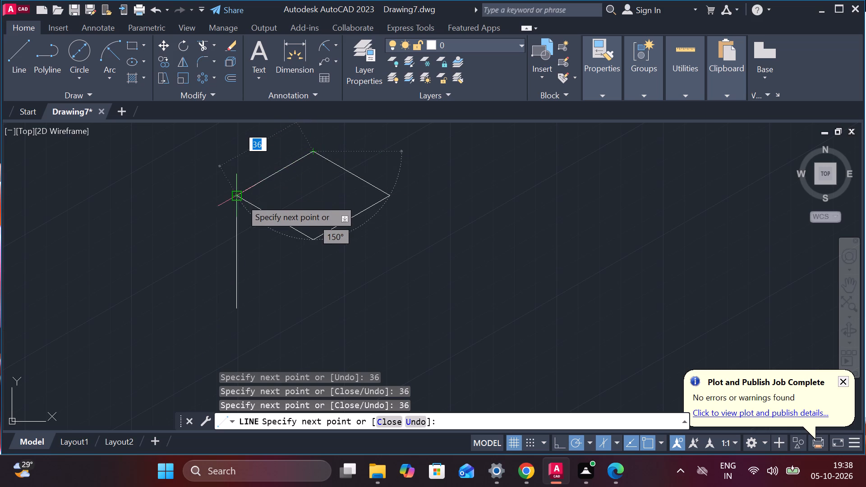
middle_drag(314, 178, 284, 305)
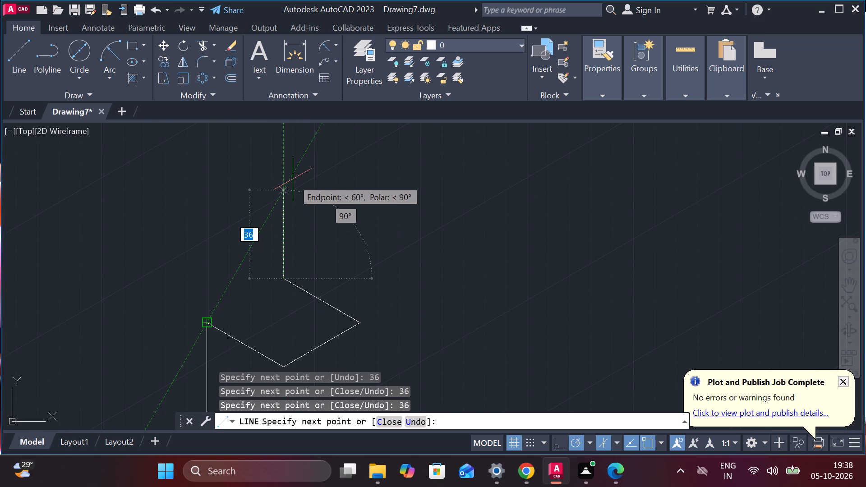
click(206, 321)
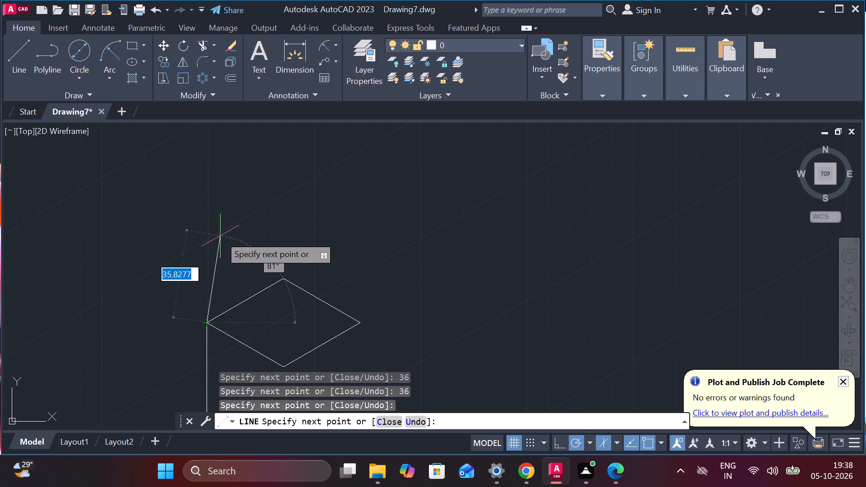
key(Escape)
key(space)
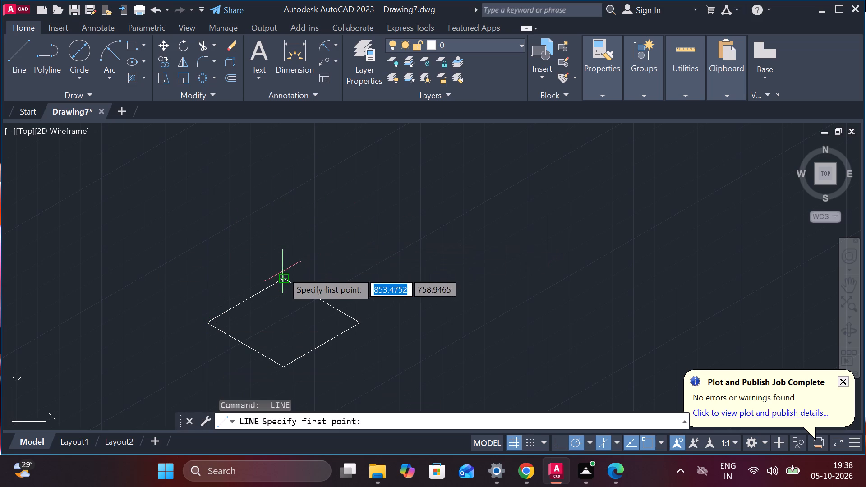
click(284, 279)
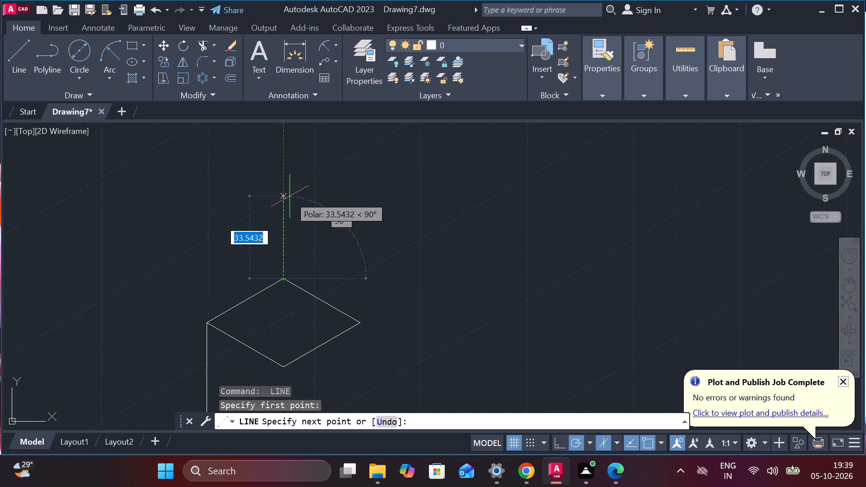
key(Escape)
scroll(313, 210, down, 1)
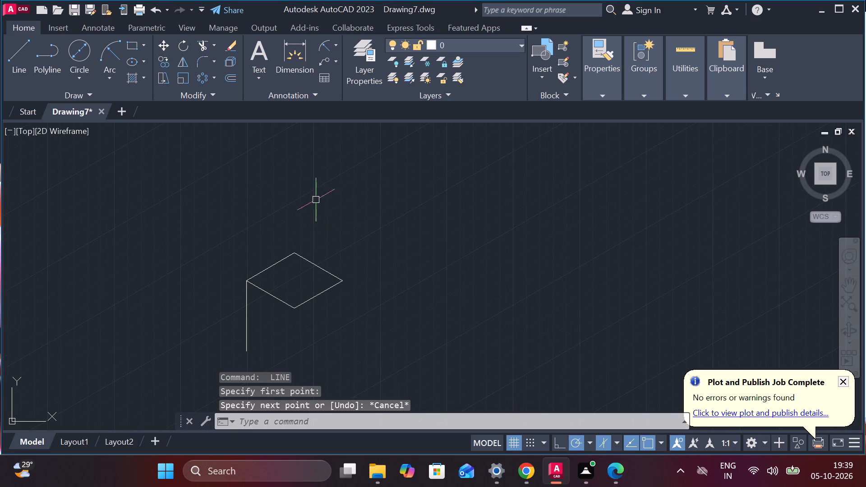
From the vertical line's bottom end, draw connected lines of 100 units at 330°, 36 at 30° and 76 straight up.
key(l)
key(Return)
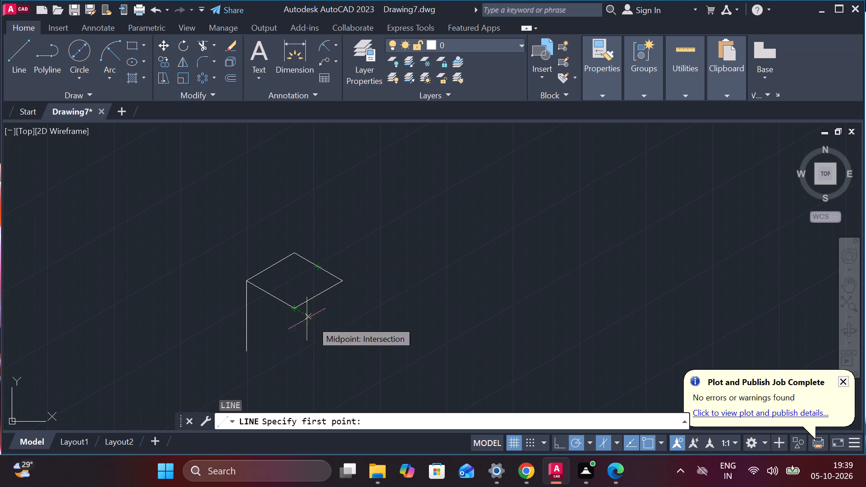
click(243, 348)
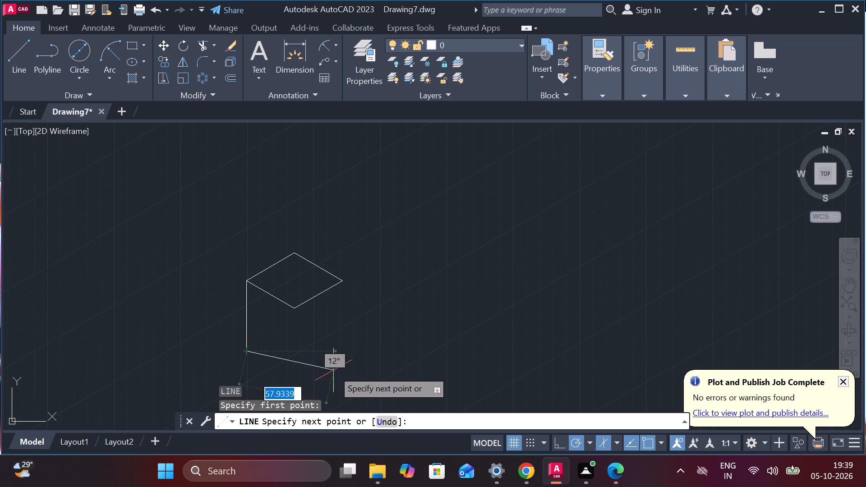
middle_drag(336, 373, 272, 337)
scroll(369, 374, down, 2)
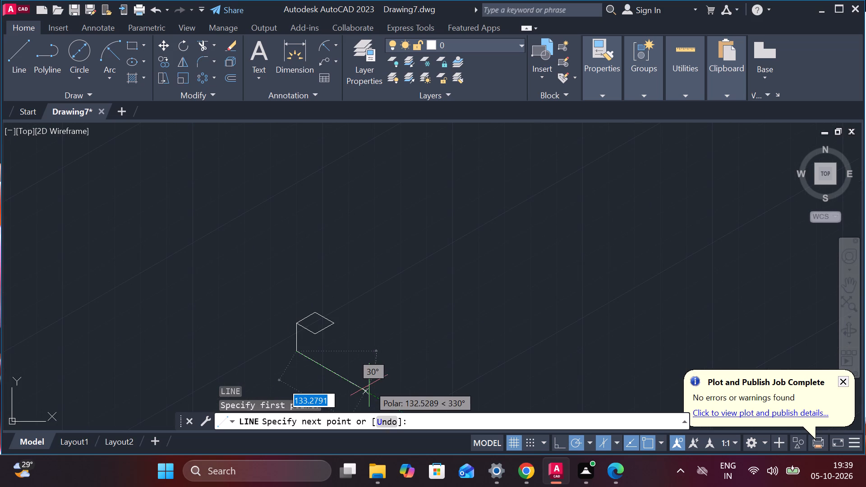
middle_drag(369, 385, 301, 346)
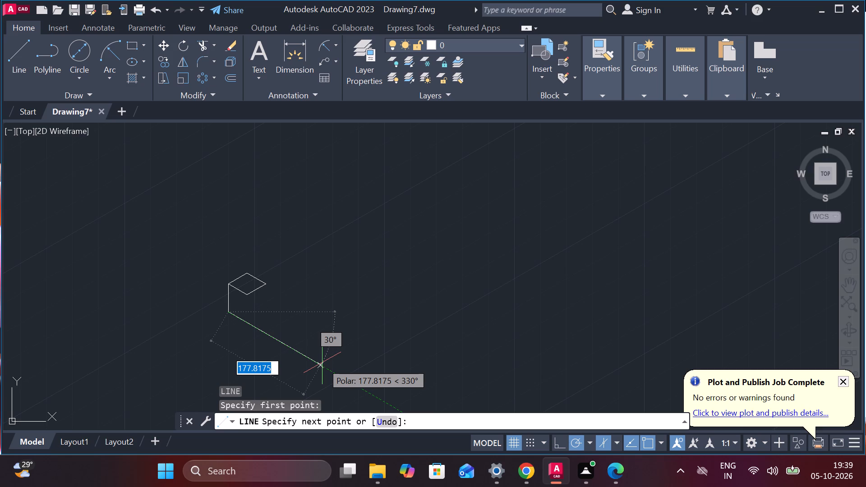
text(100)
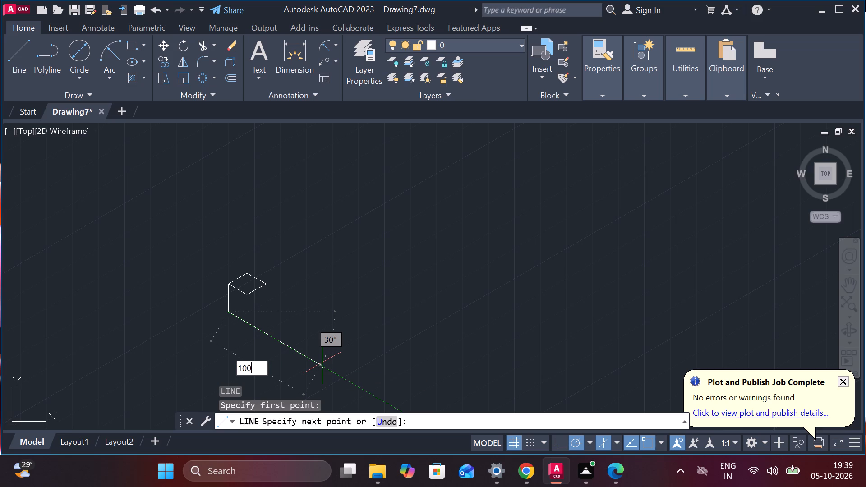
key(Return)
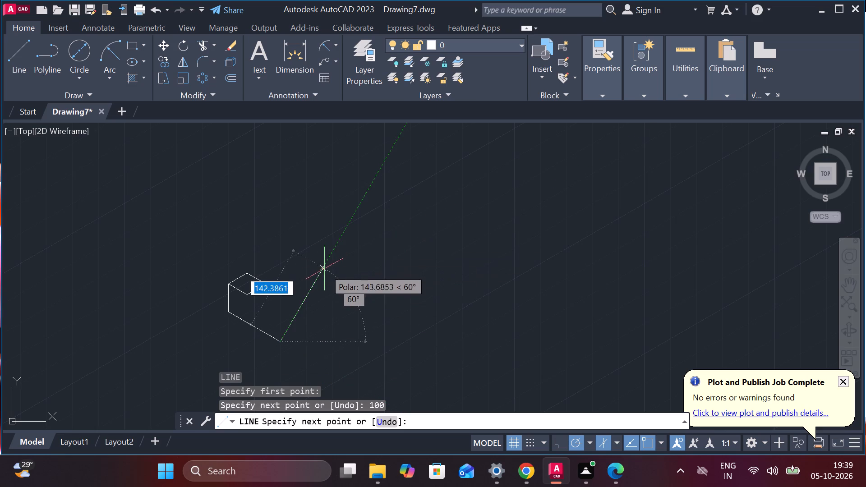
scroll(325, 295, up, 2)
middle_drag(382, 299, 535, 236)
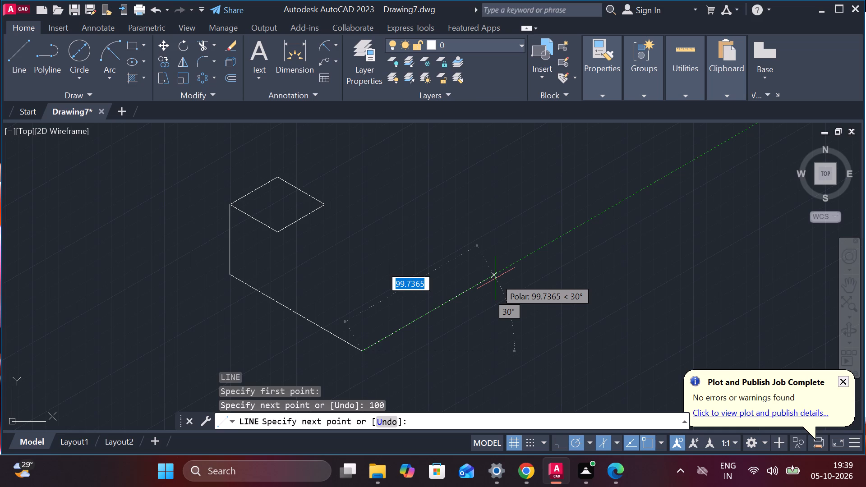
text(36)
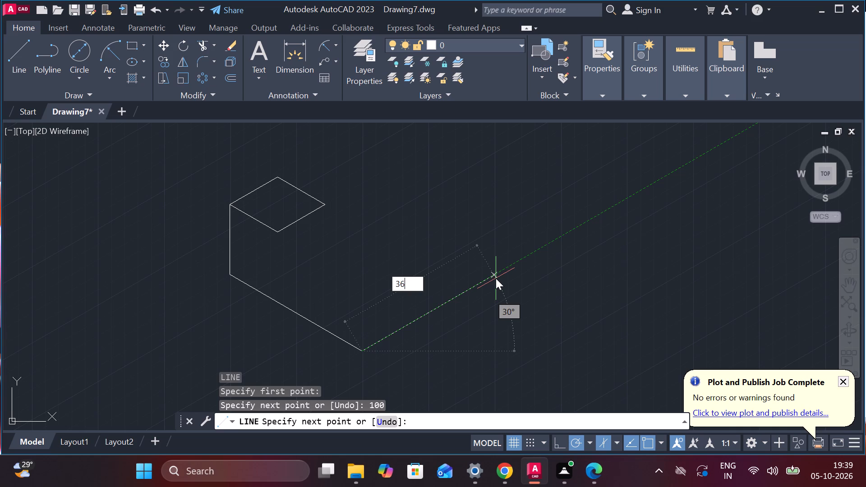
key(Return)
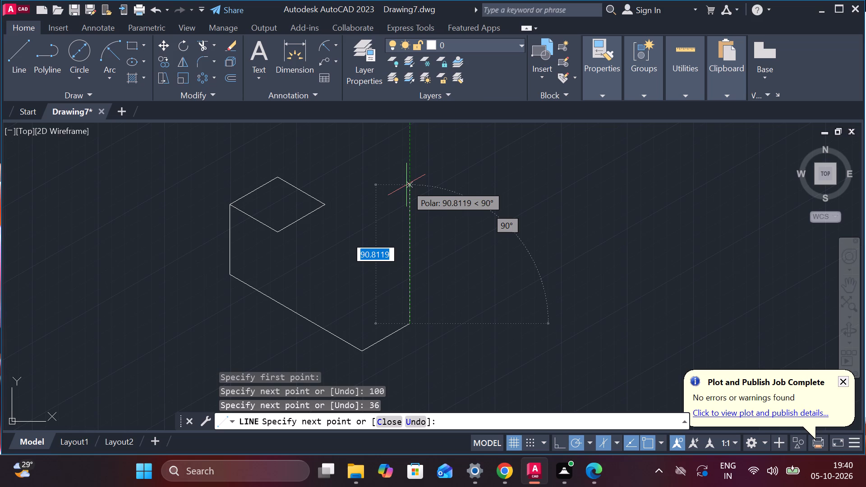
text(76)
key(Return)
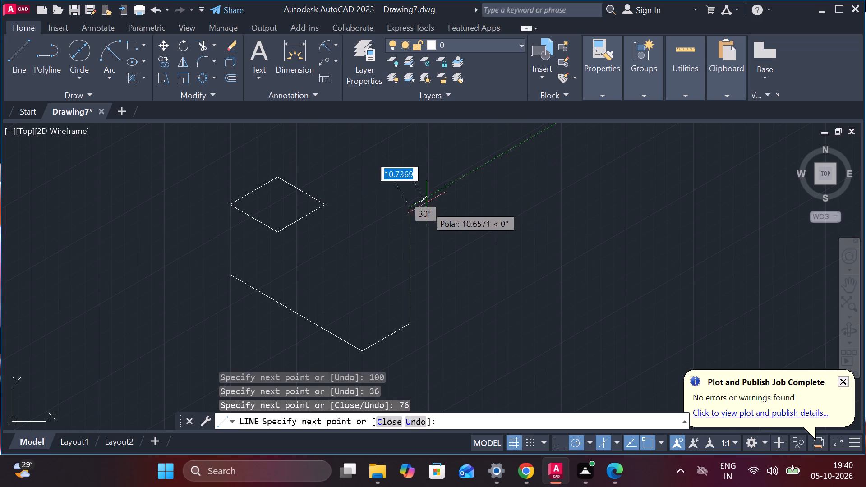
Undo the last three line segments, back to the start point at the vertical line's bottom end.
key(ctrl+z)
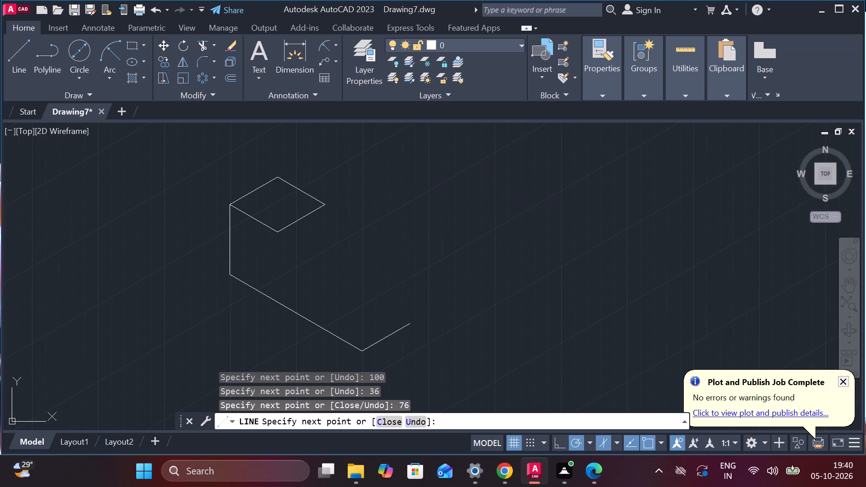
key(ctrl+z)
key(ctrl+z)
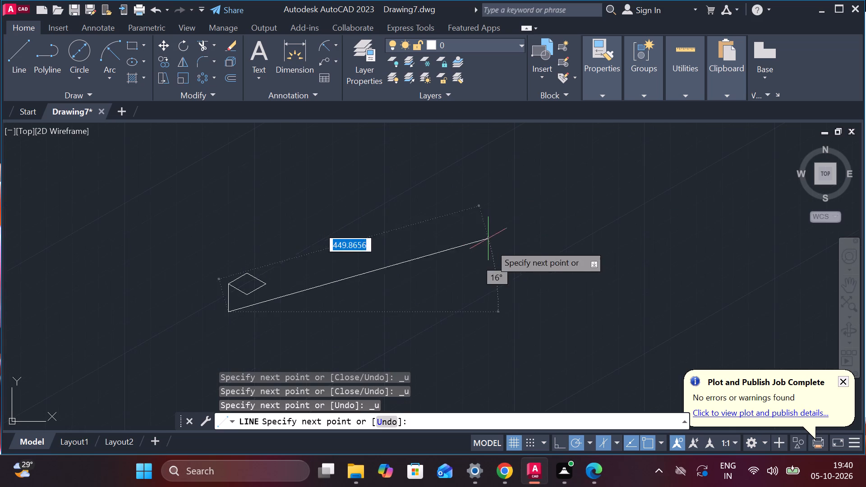
From the vertical line's bottom end, draw connected lines of 140 units at 330°, 56 at 30° and 76 straight up.
middle_drag(439, 301, 530, 229)
scroll(431, 276, up, 2)
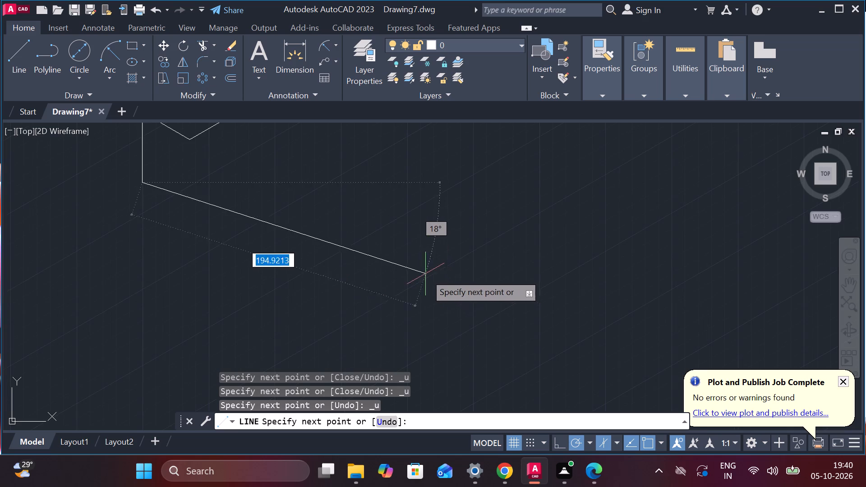
scroll(414, 291, down, 2)
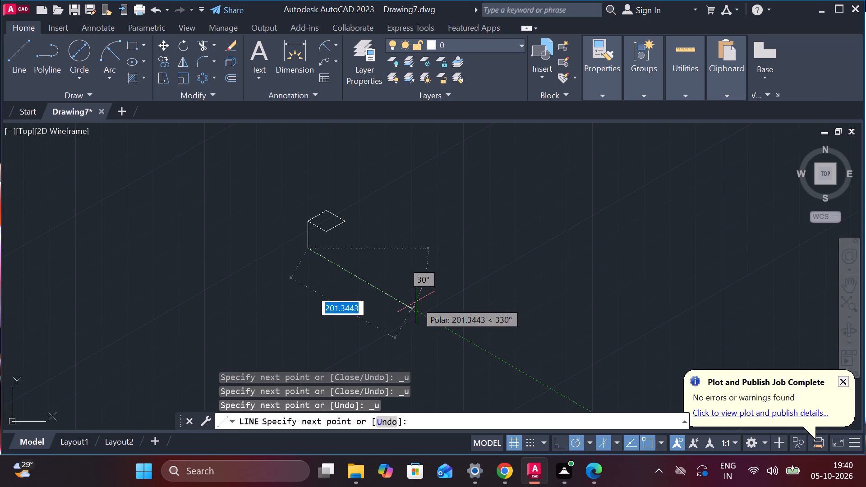
key(1)
text(40)
key(Return)
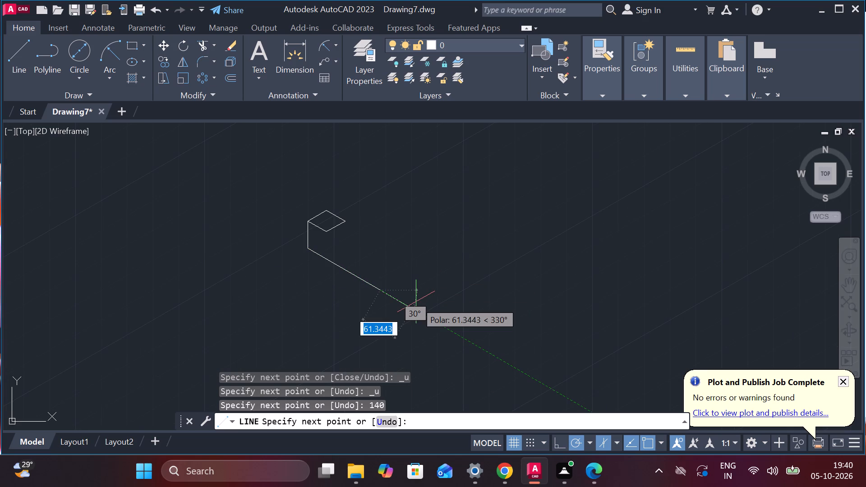
scroll(378, 249, up, 1)
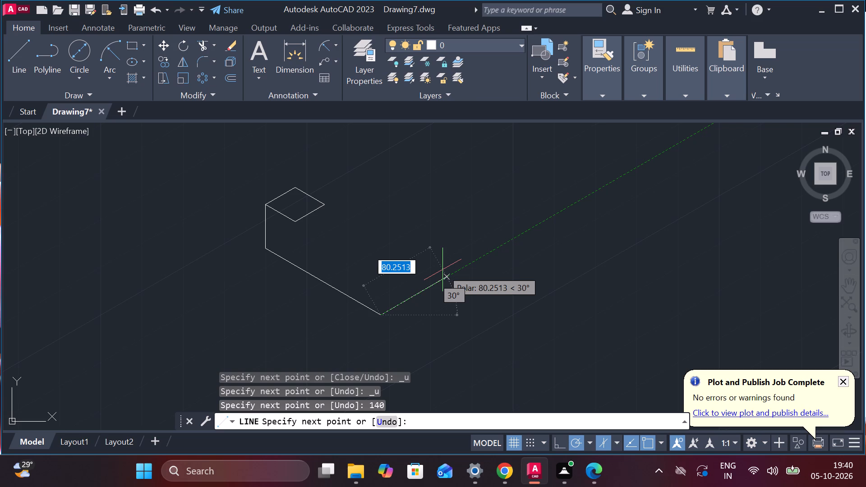
text(56)
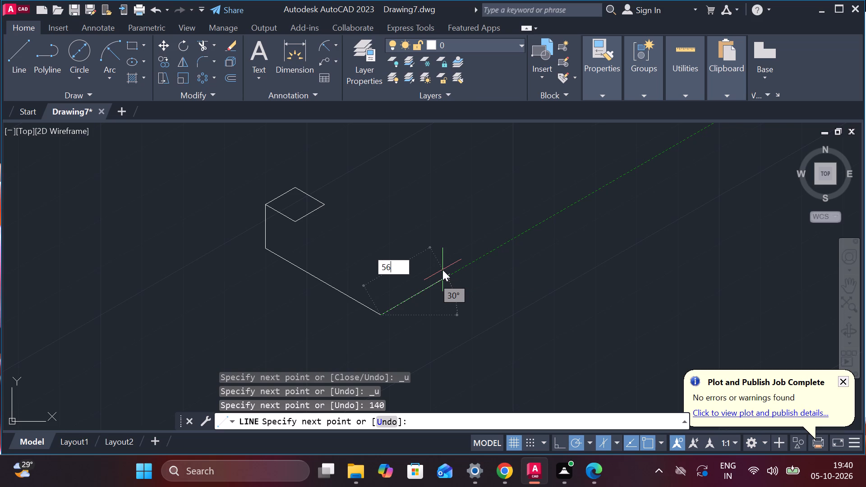
key(Return)
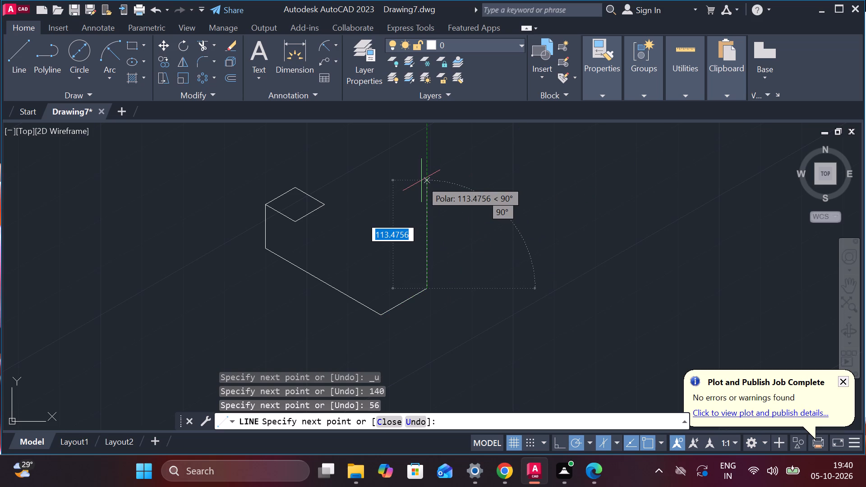
text(76)
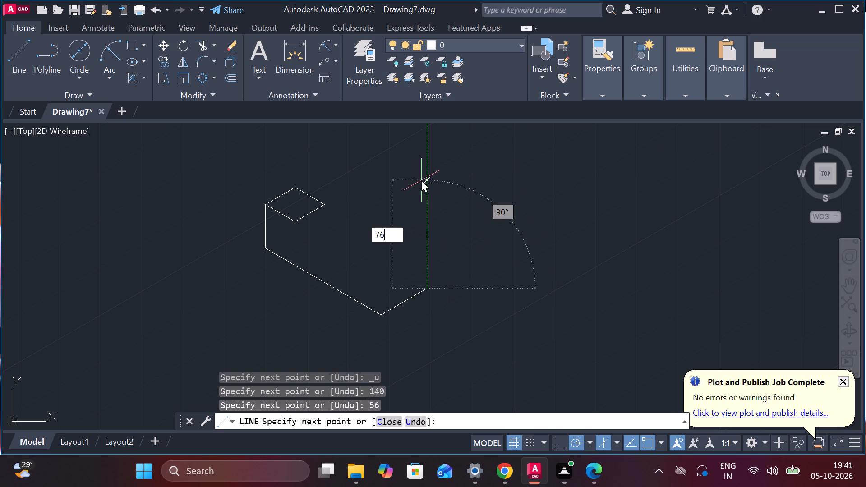
key(Return)
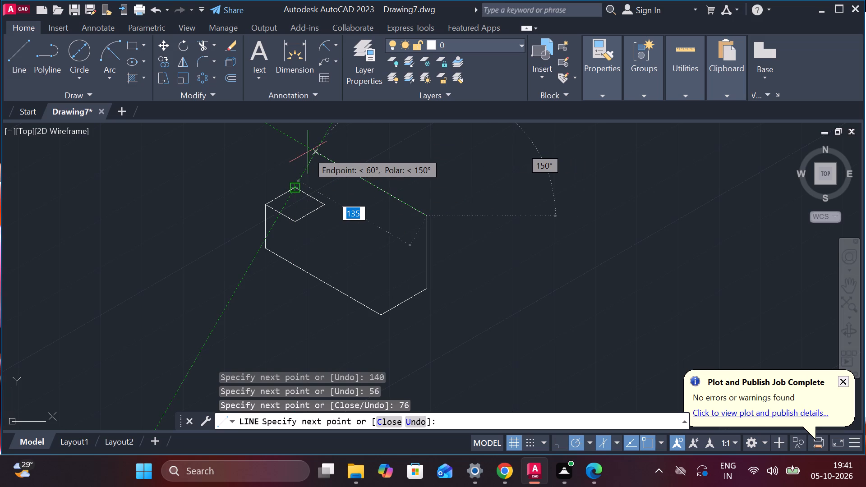
Continue the outline with lines of 140 units at 150° and 20 units at 210°, and end the line there.
text(140)
key(Return)
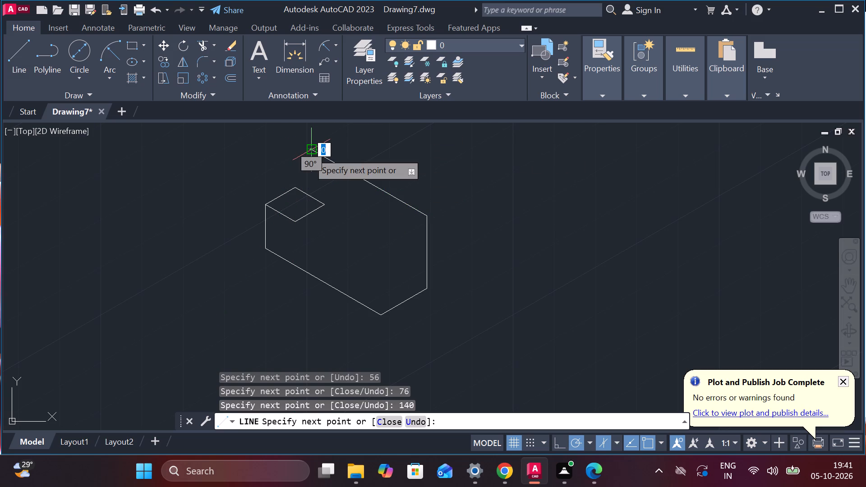
middle_drag(304, 172, 341, 218)
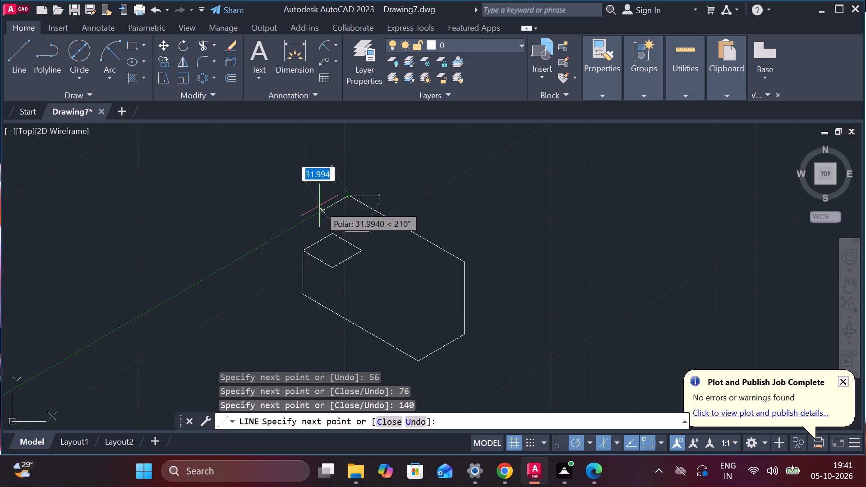
text(20)
key(Return)
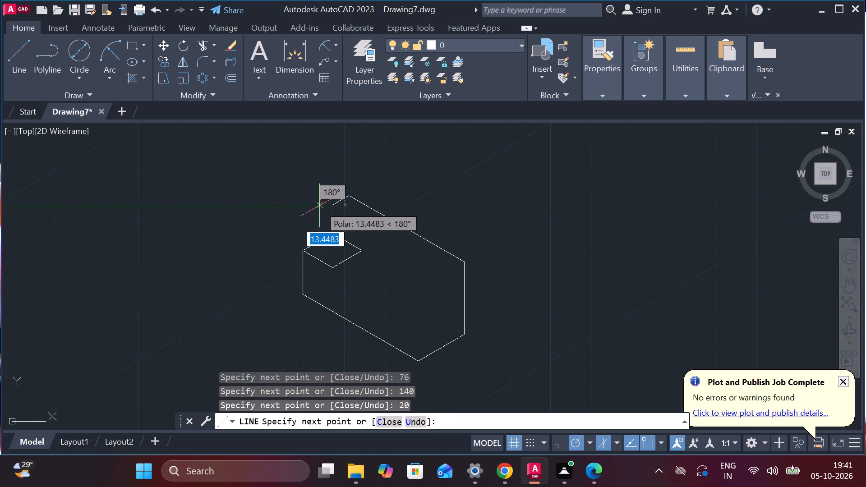
scroll(355, 227, up, 1)
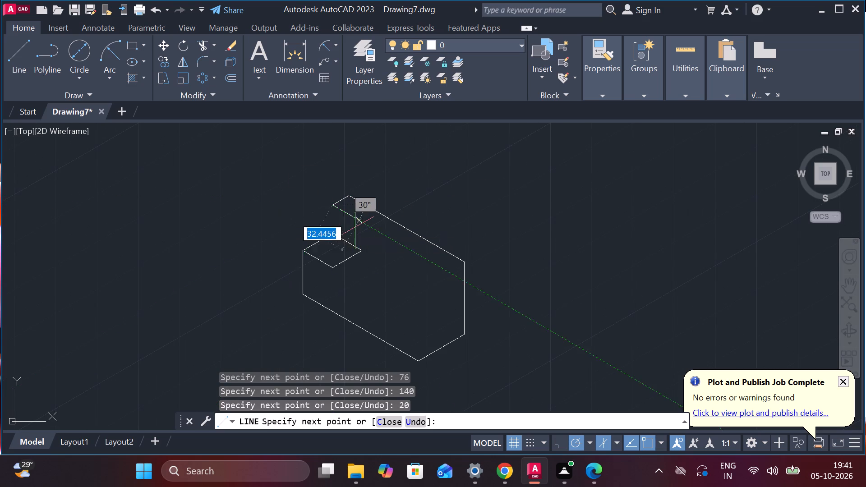
scroll(355, 227, up, 2)
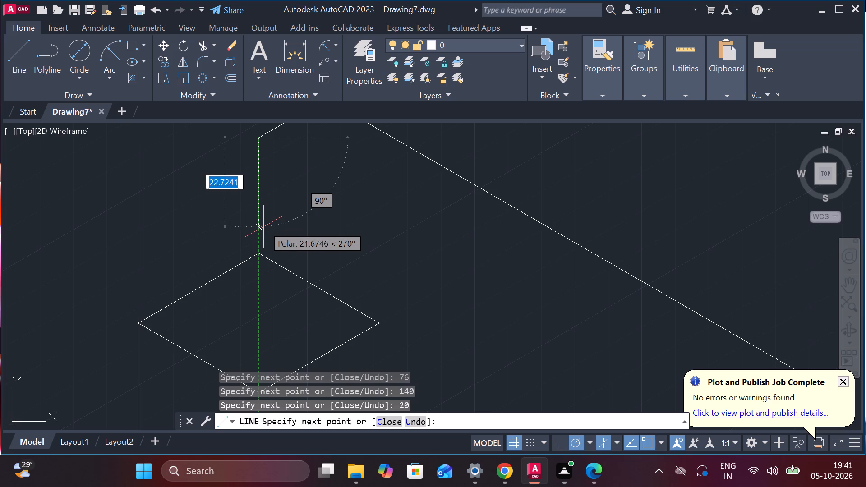
scroll(264, 260, up, 2)
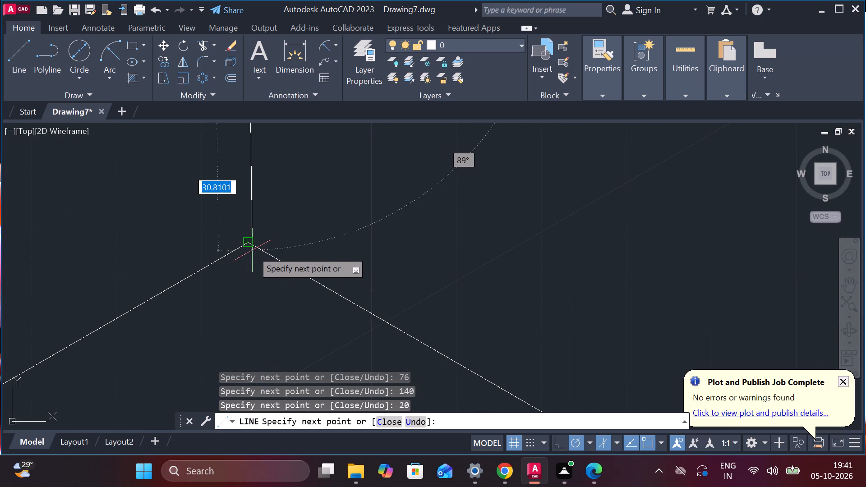
scroll(249, 240, down, 3)
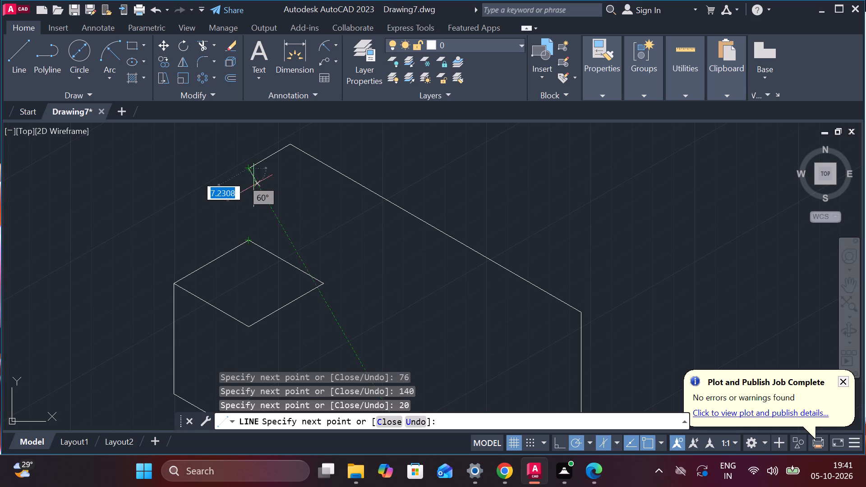
scroll(253, 187, up, 1)
middle_drag(353, 263, 364, 276)
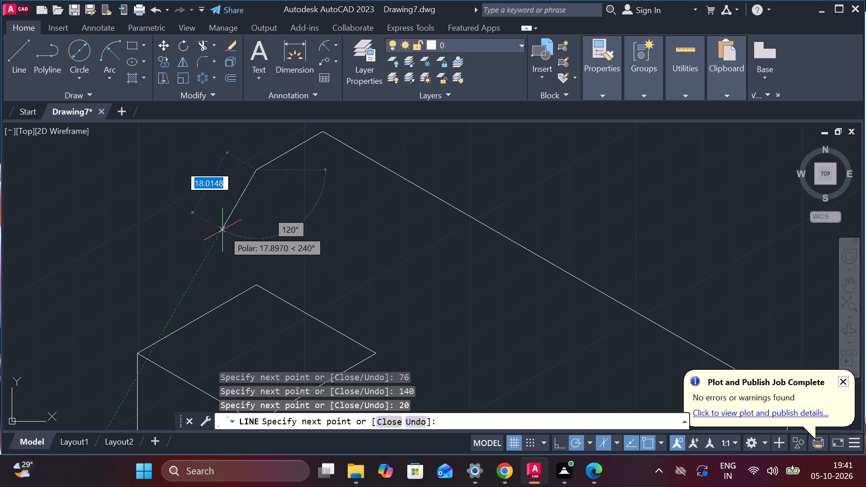
key(Escape)
From the rhombus's top vertex, draw a line 10 units straight up followed by one 5 units long at 330°.
key(l)
key(Return)
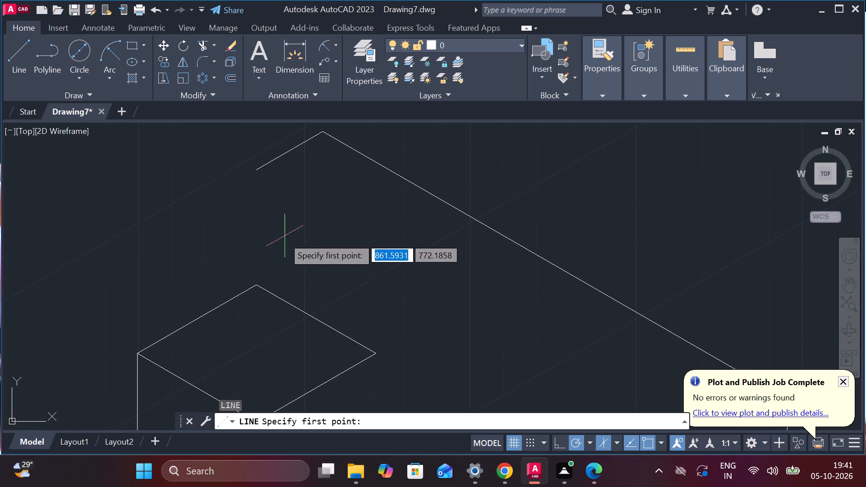
click(258, 285)
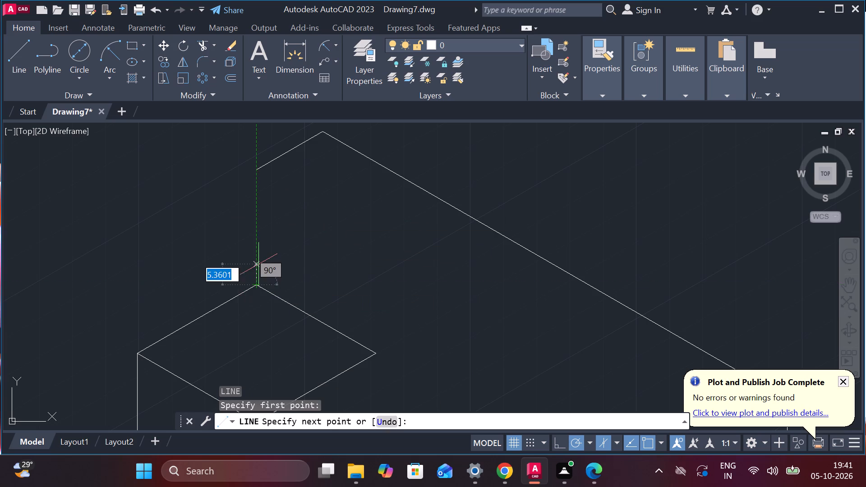
key(1)
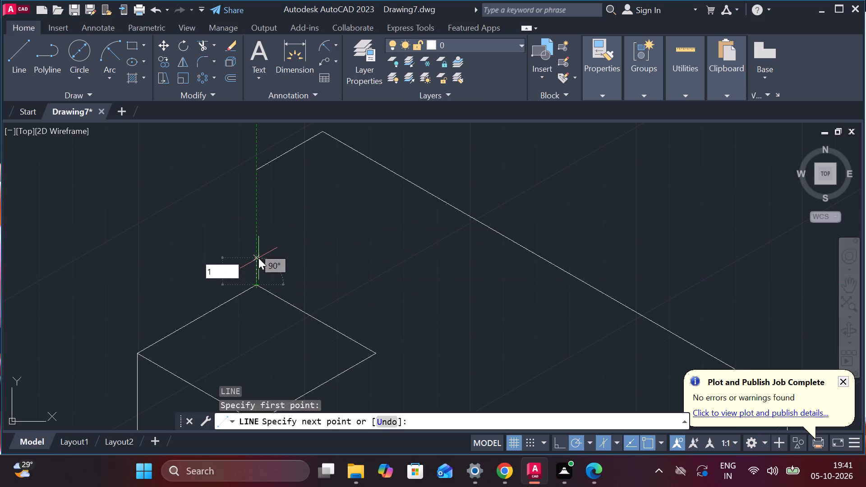
key(0)
key(Return)
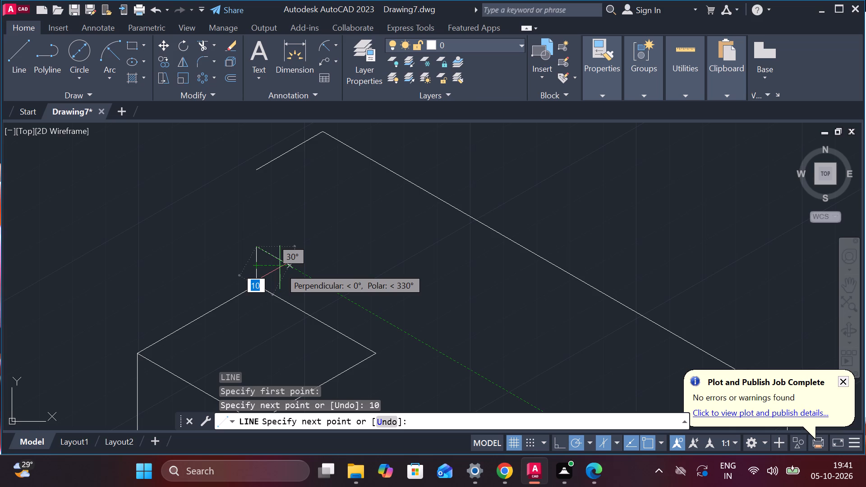
key(5)
key(Return)
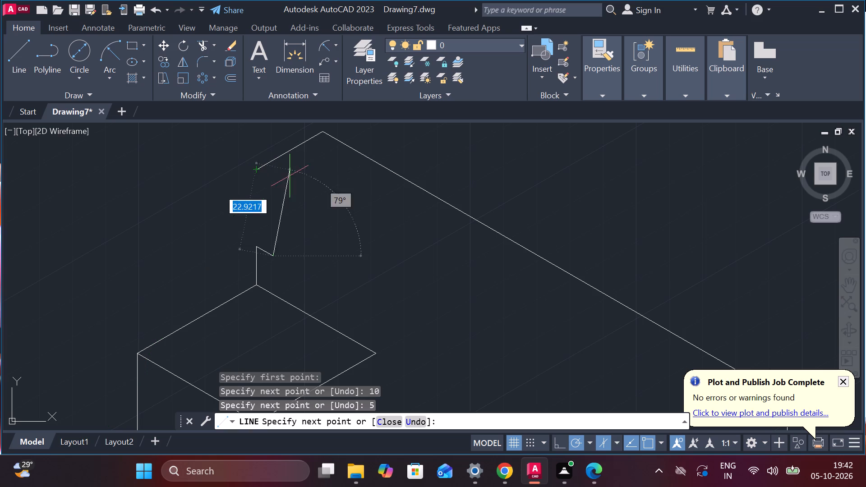
key(Escape)
Draw vertical lines downward past the base edge from the rhombus's bottom vertex and its right vertex, the latter about 99 units long.
scroll(321, 236, down, 3)
scroll(358, 294, up, 1)
middle_drag(356, 314, 377, 262)
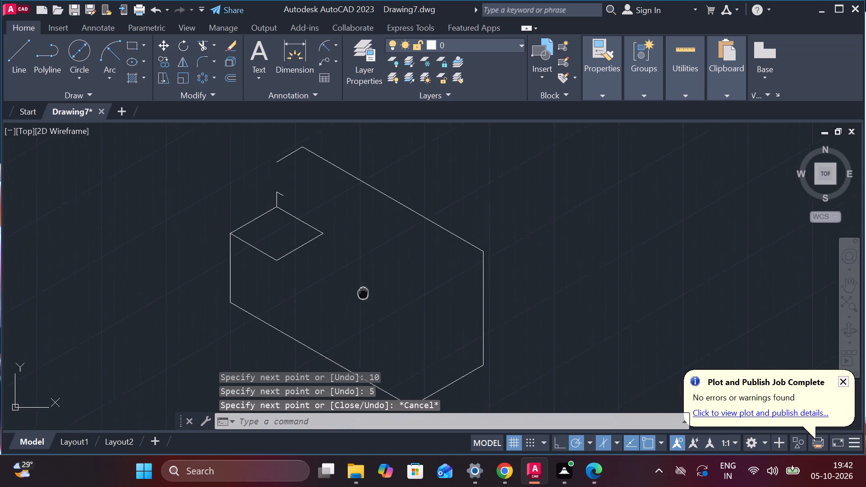
middle_drag(377, 262, 386, 233)
click(12, 46)
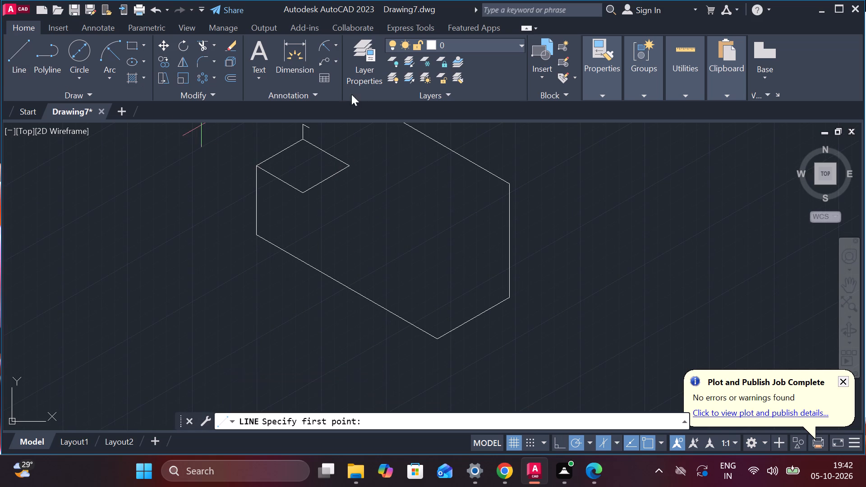
scroll(321, 177, up, 2)
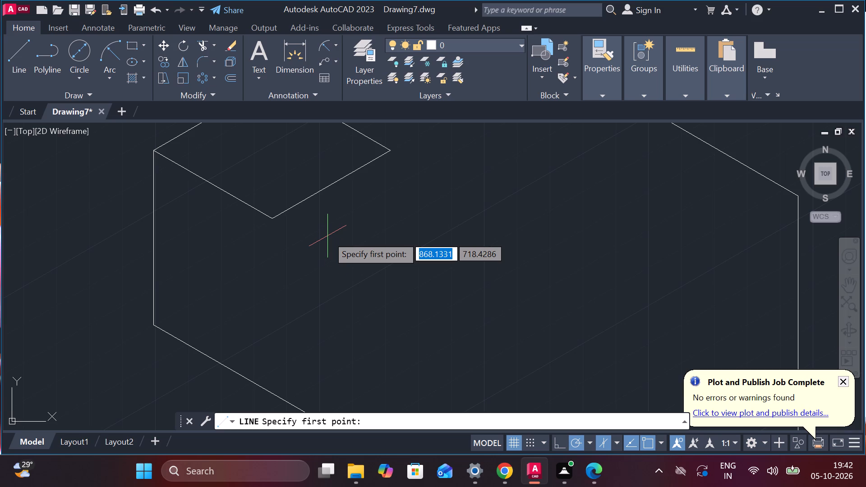
scroll(302, 233, down, 2)
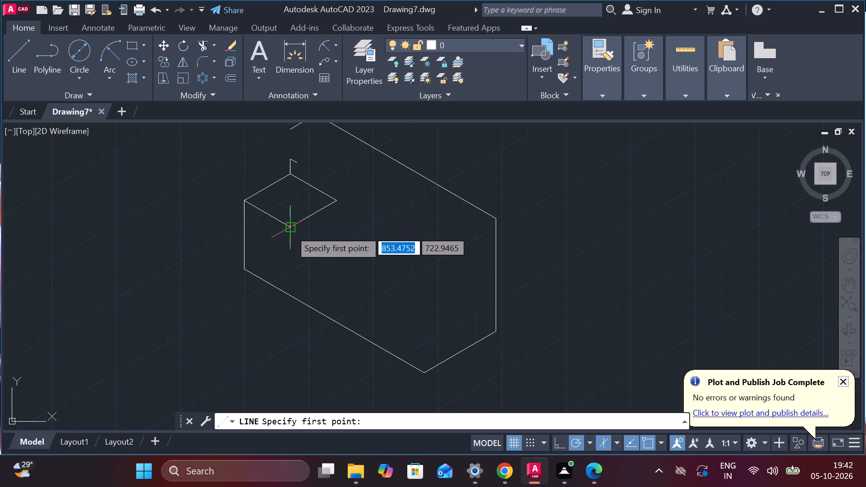
click(290, 230)
click(293, 322)
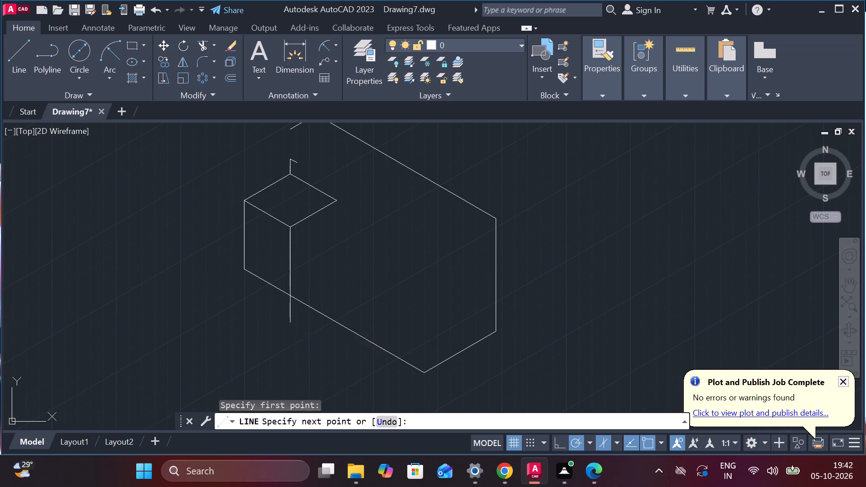
key(Escape)
key(space)
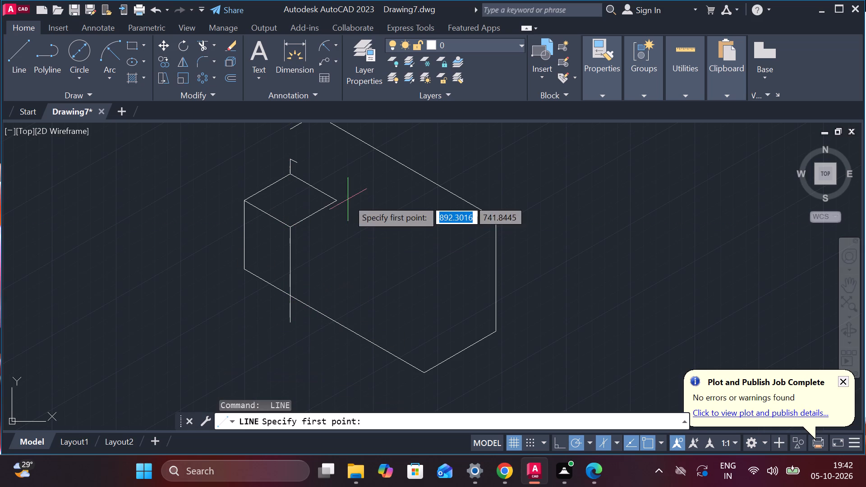
click(335, 202)
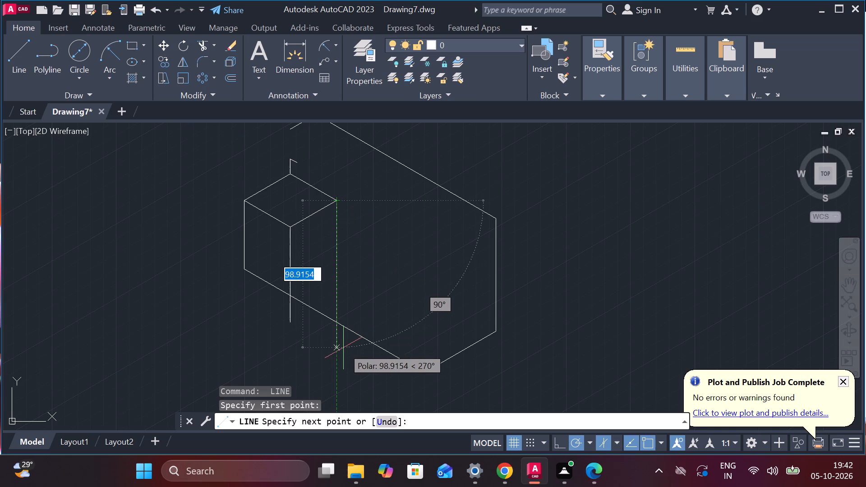
click(343, 348)
key(Escape)
Draw a vertical line about 23 units long downward from the midpoint of the rhombus's lower-right edge.
scroll(352, 286, up, 1)
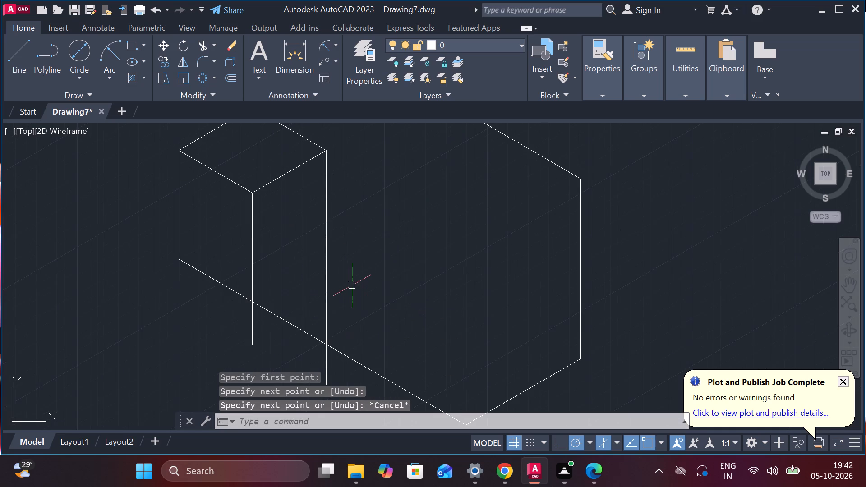
middle_drag(373, 291, 377, 310)
middle_drag(382, 258, 409, 288)
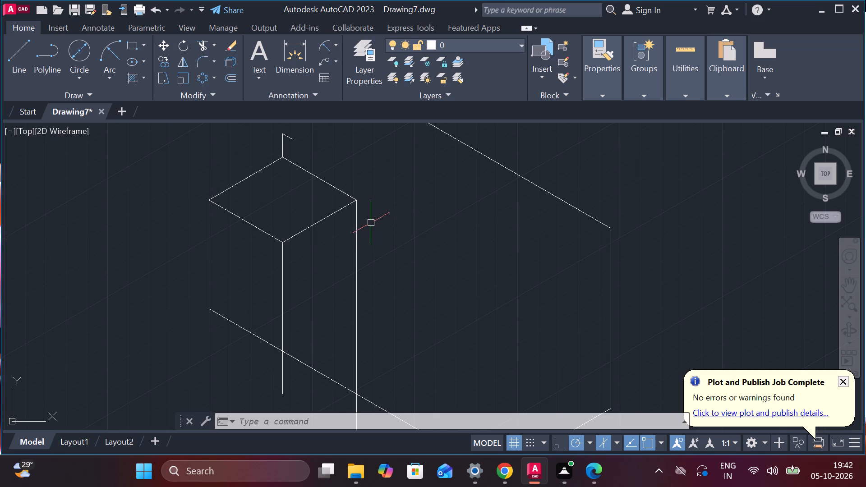
key(l)
key(Return)
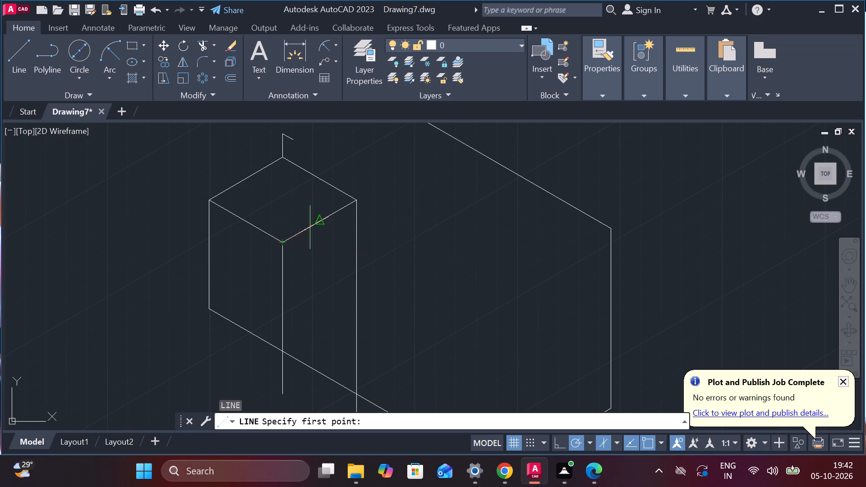
click(322, 222)
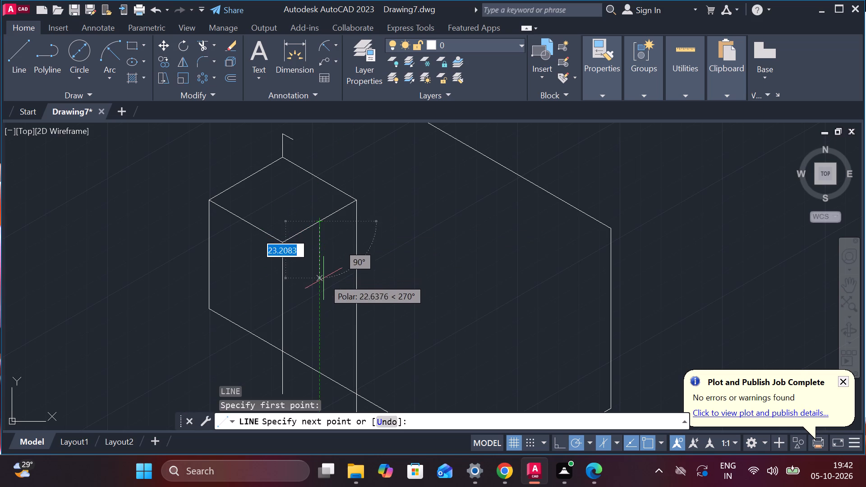
click(323, 279)
scroll(368, 220, up, 1)
key(Escape)
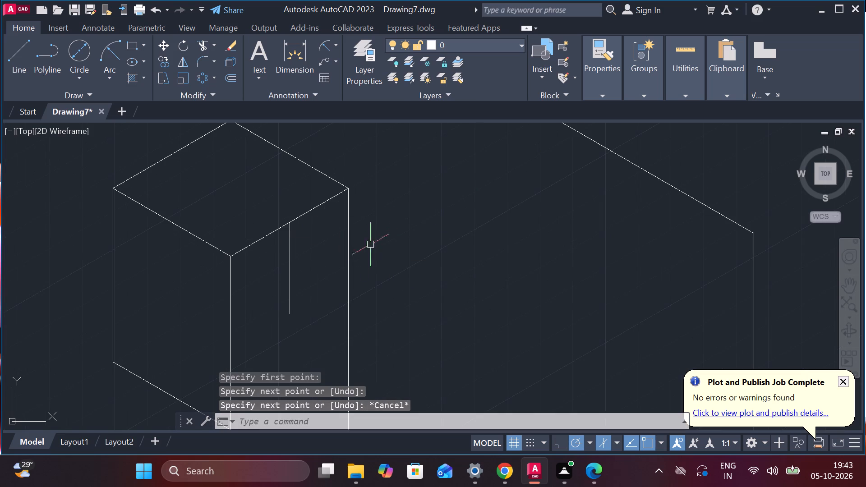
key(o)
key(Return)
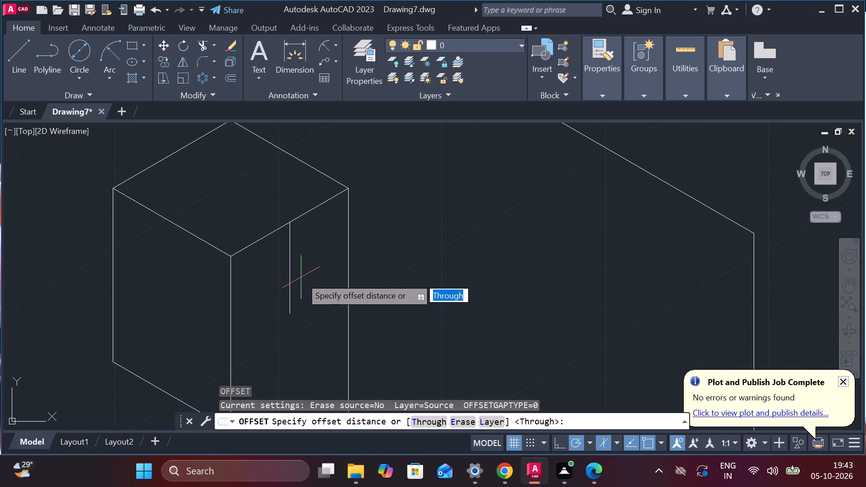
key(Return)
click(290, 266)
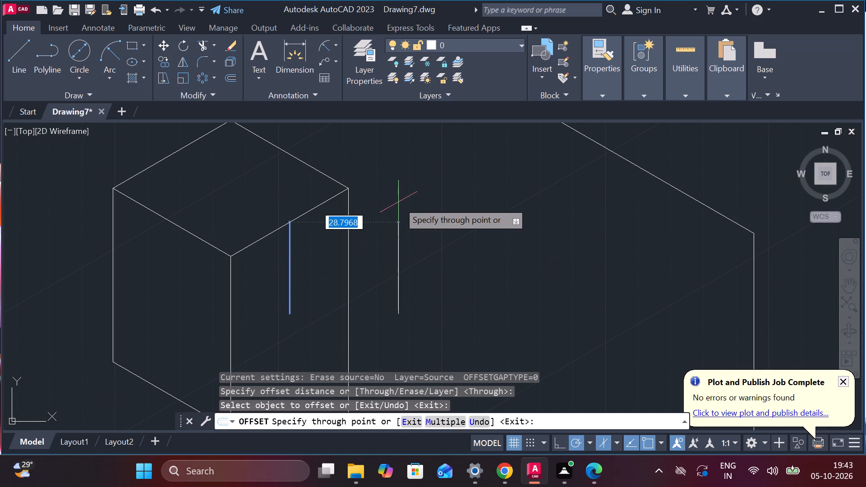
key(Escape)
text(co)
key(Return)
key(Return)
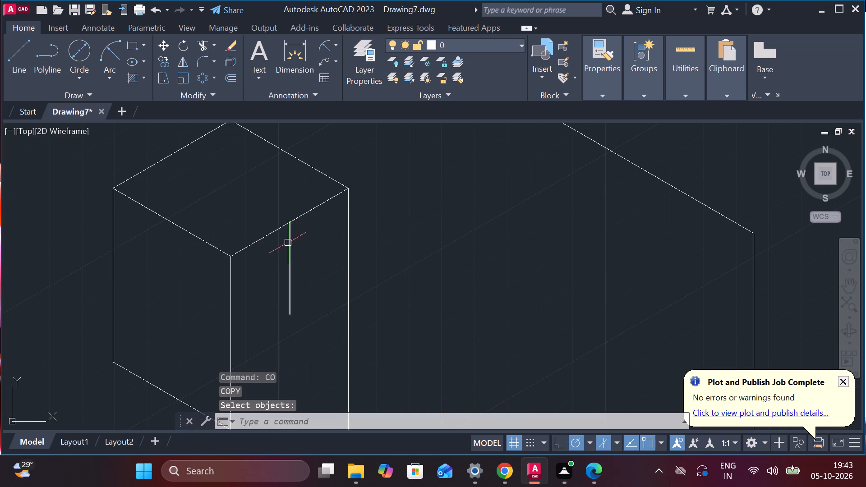
Copy the short midpoint vertical line 8.5 units to each side along the rhombus edge, at 30° and 210°.
click(288, 243)
key(x)
key(BackSpace)
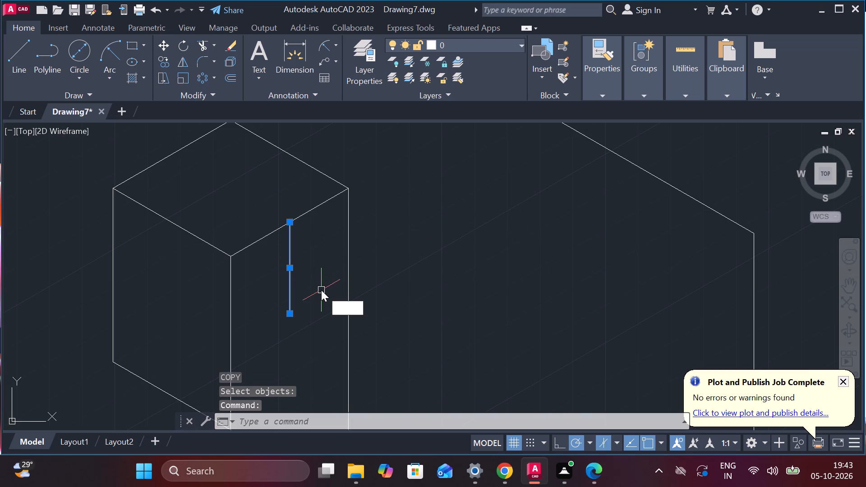
text(co)
key(Return)
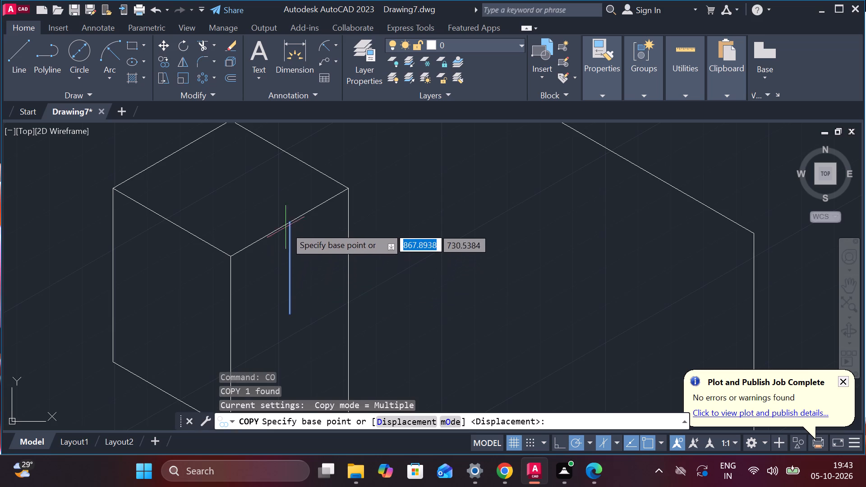
click(287, 225)
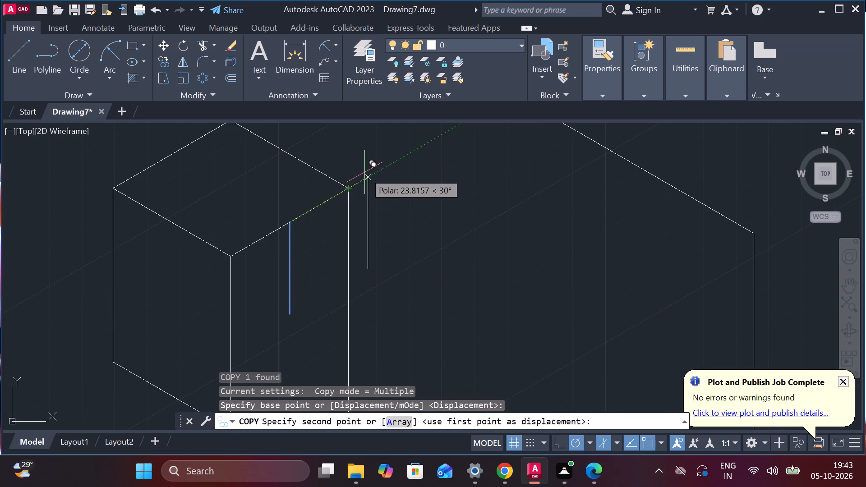
key(8)
text(.5)
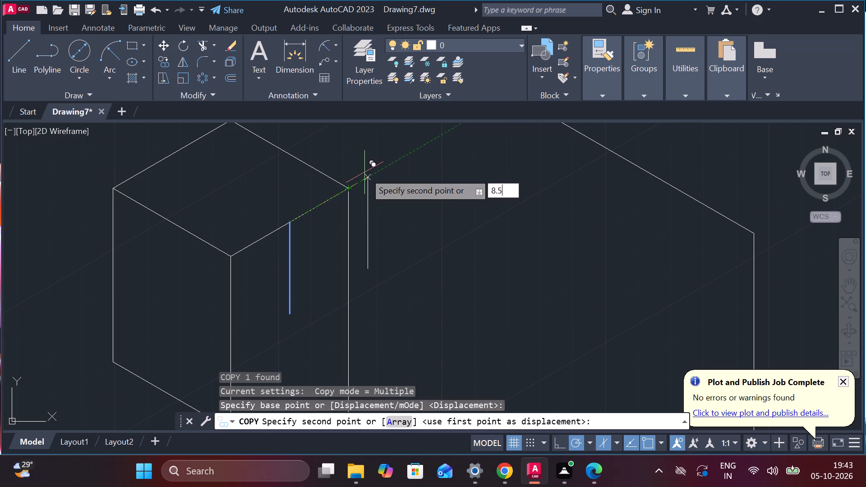
key(Return)
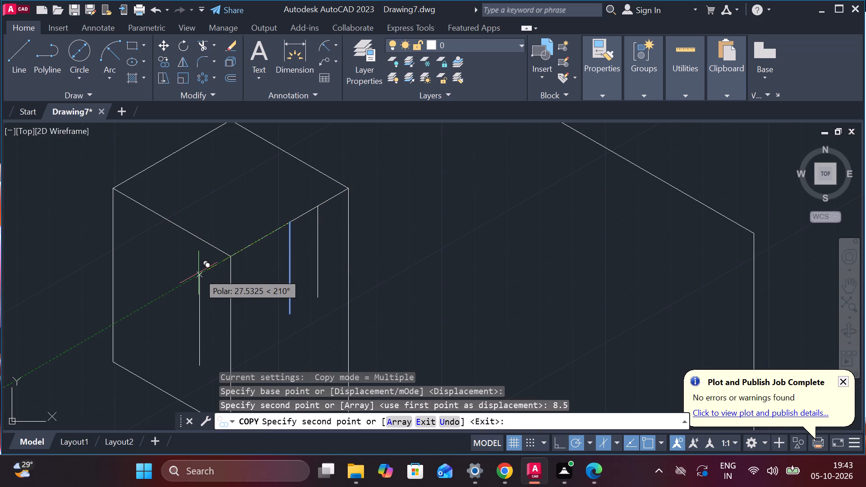
text(8.5)
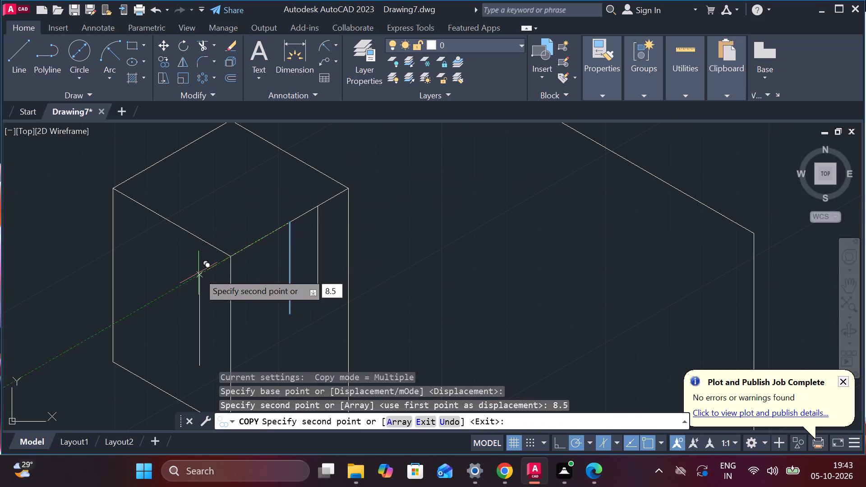
key(Return)
key(Escape)
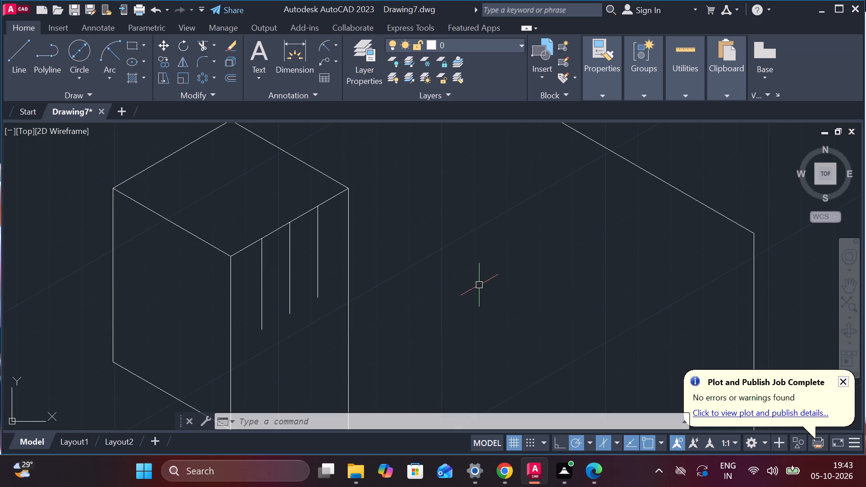
From the base's bottom corner, draw a line 20 units straight up followed by one 38 units long at 150°.
scroll(412, 258, down, 2)
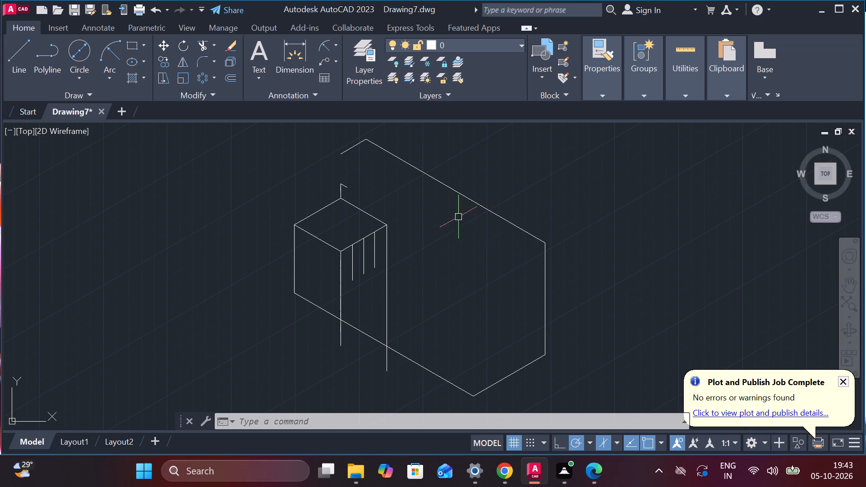
scroll(416, 276, down, 1)
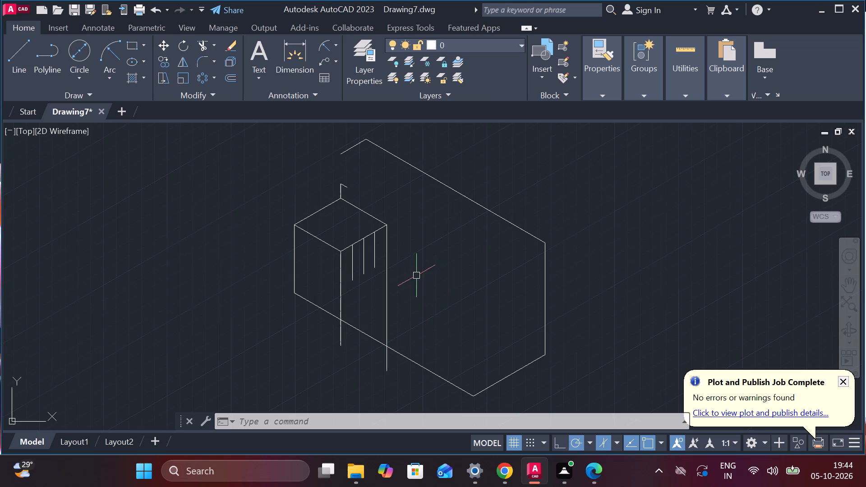
middle_drag(481, 310, 446, 274)
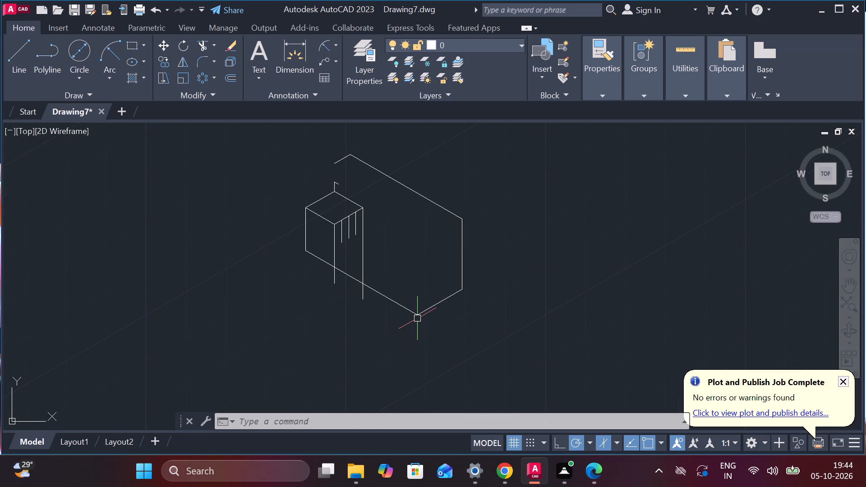
key(l)
key(Return)
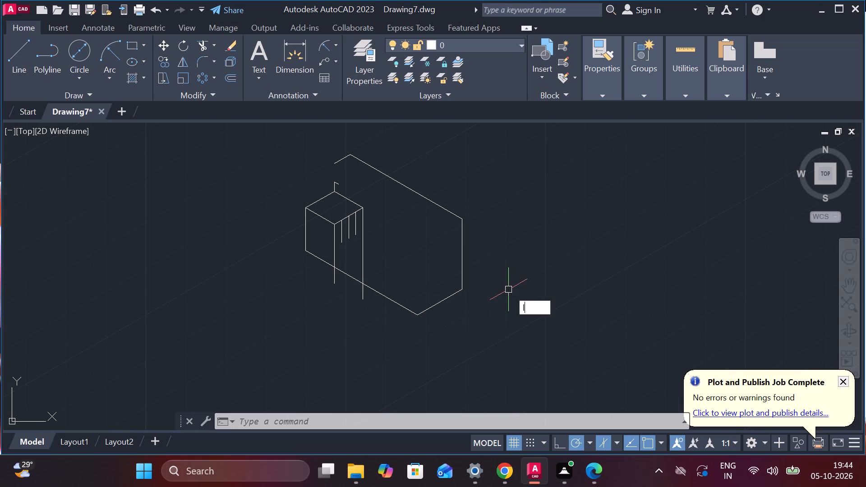
click(418, 316)
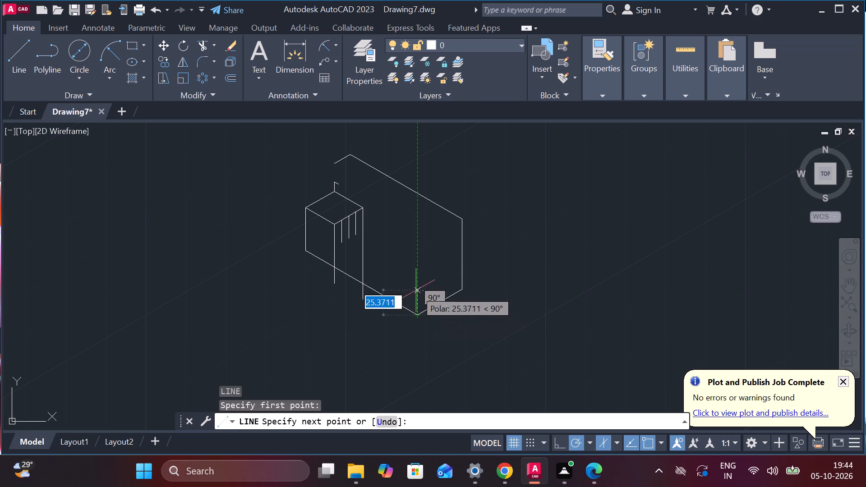
text(20)
key(Return)
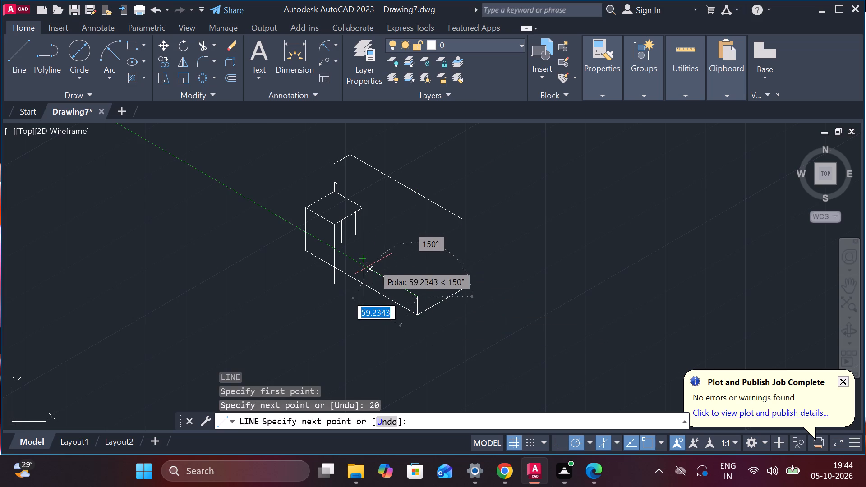
middle_drag(389, 268, 488, 399)
middle_drag(426, 365, 348, 231)
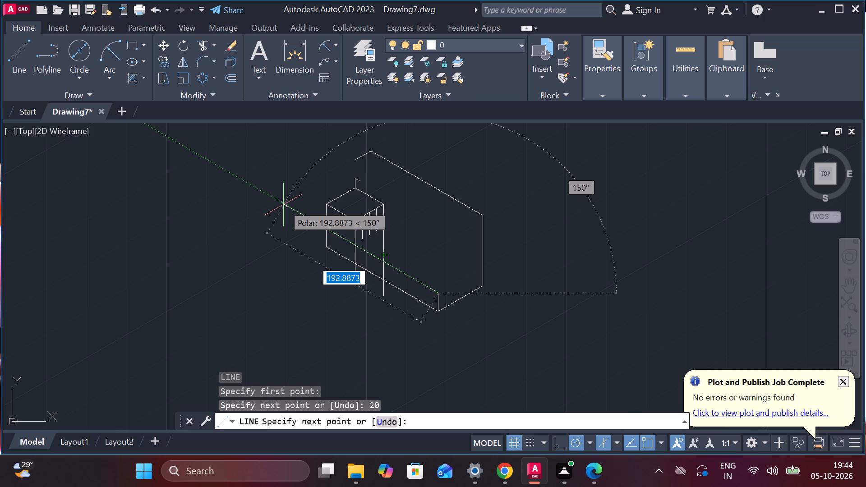
scroll(283, 205, up, 2)
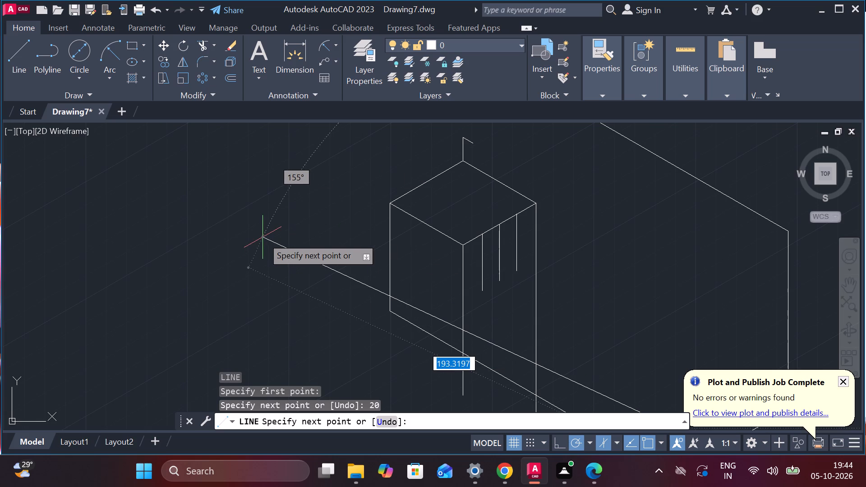
middle_drag(239, 211, 170, 132)
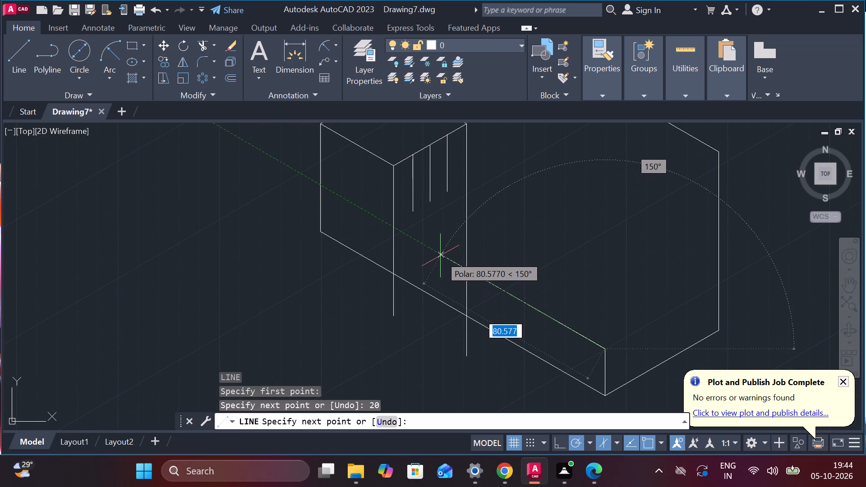
text(38)
key(Return)
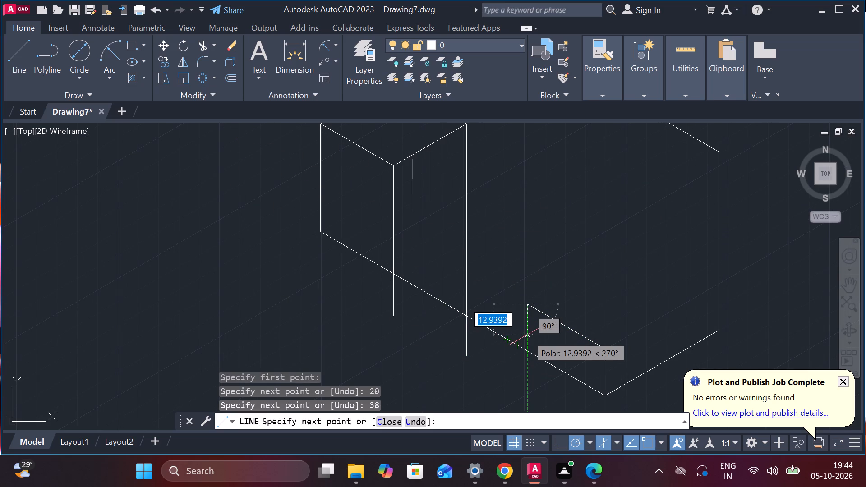
Continue the stepped profile with a segment 10 units straight down and one 30 units long at 150°.
text(10)
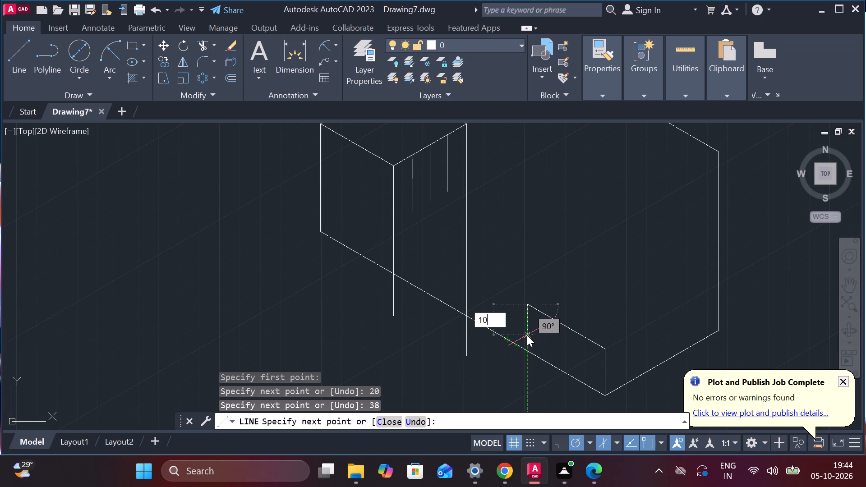
key(Return)
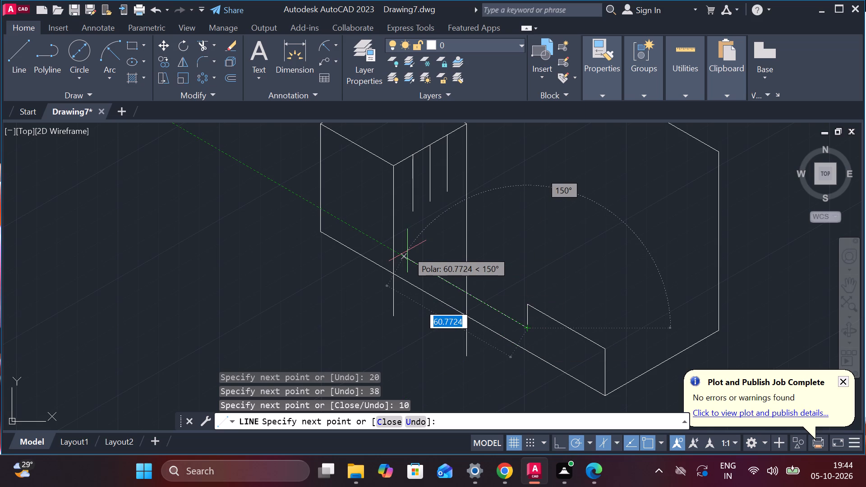
text(30)
key(Return)
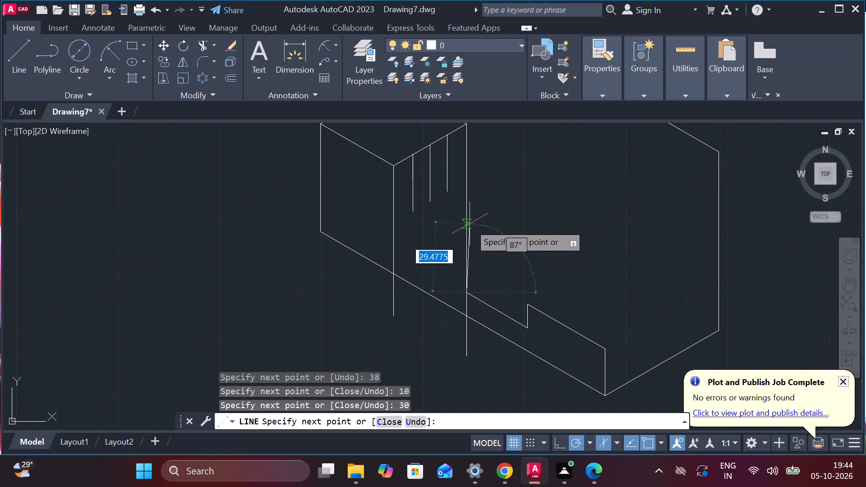
middle_drag(521, 232, 521, 245)
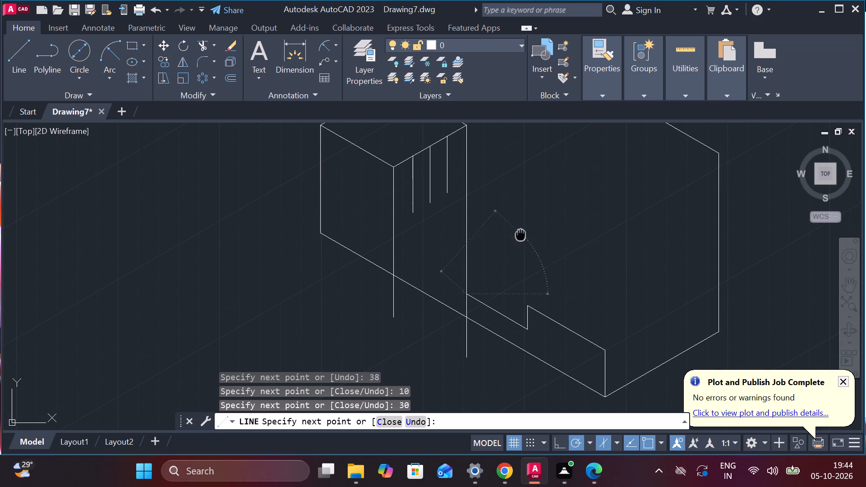
middle_drag(521, 245, 521, 259)
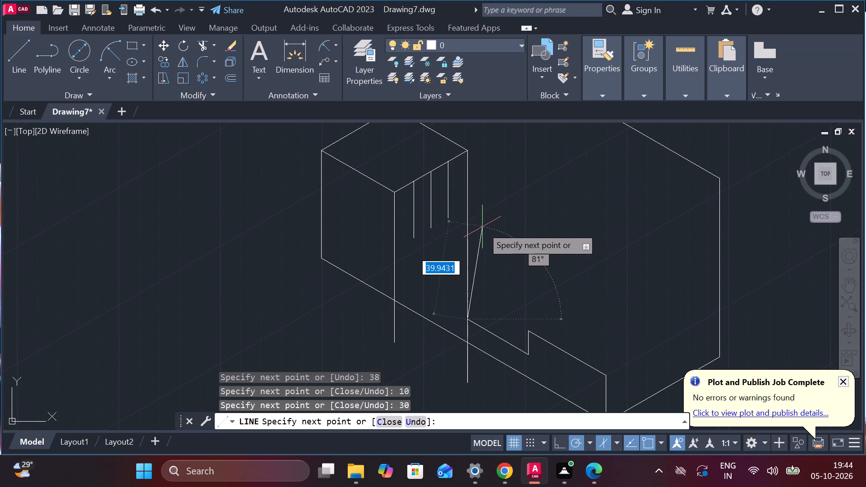
key(Escape)
Erase the long vertical line that runs down from the rhombus's right vertex.
click(472, 279)
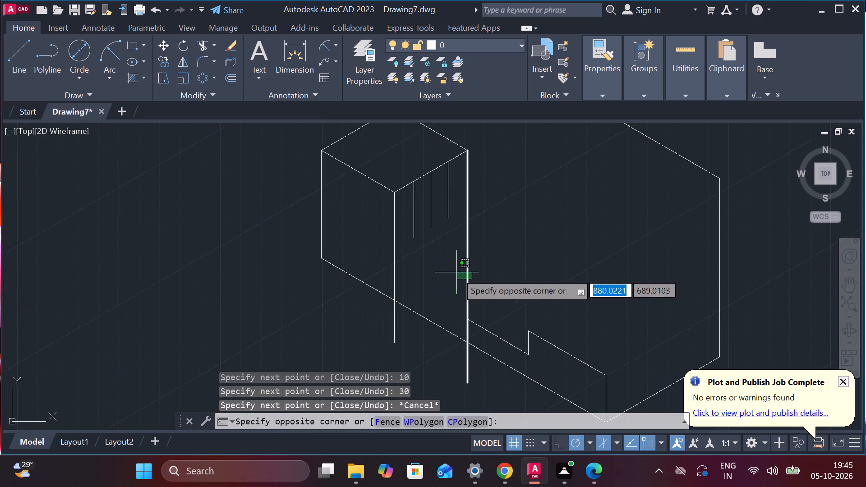
click(456, 272)
key(e)
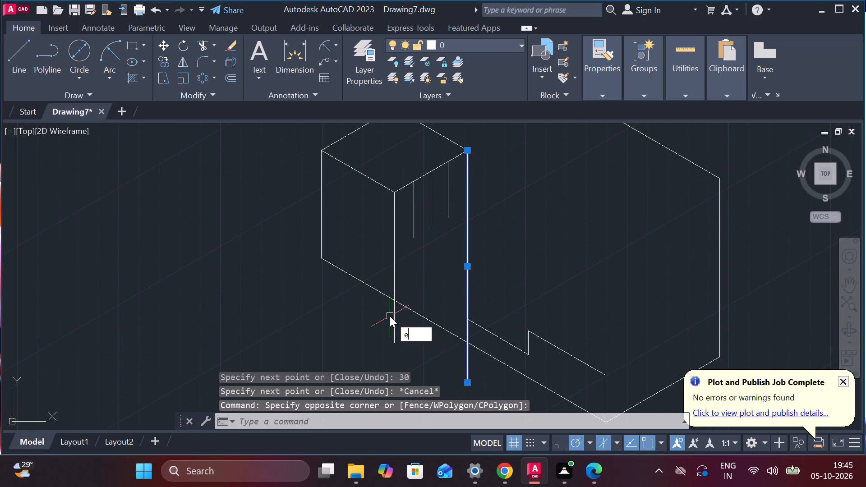
key(Return)
From the open end of the stepped profile, draw a line 10 units up and 72 units at 150° to the block's left vertical edge.
key(l)
key(Return)
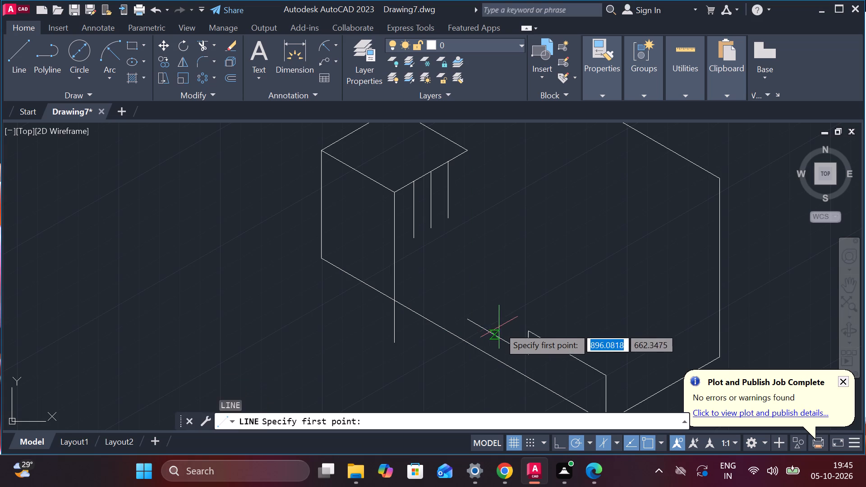
click(470, 317)
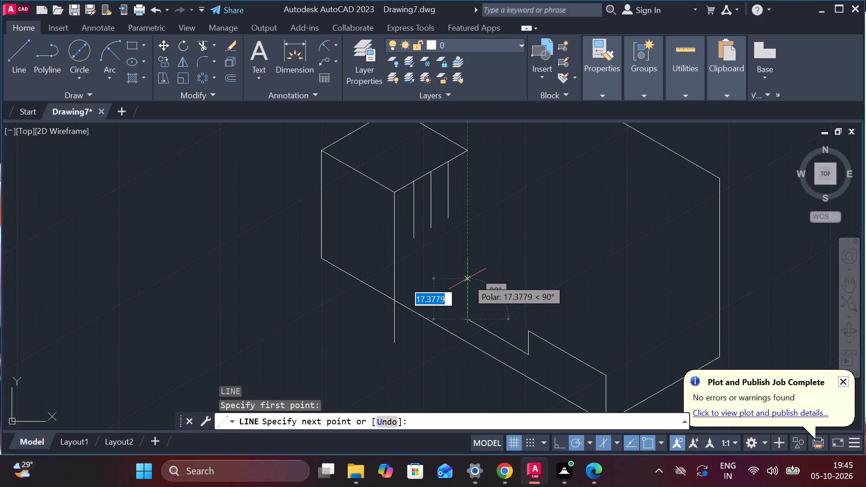
text(10)
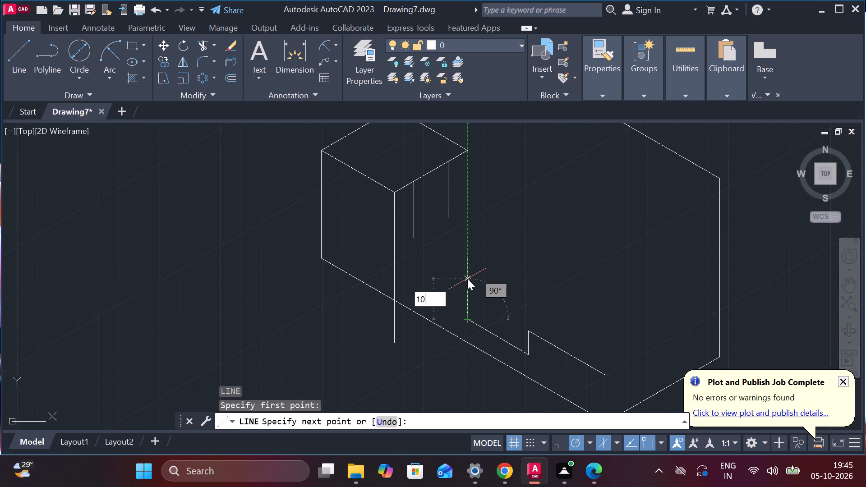
key(Return)
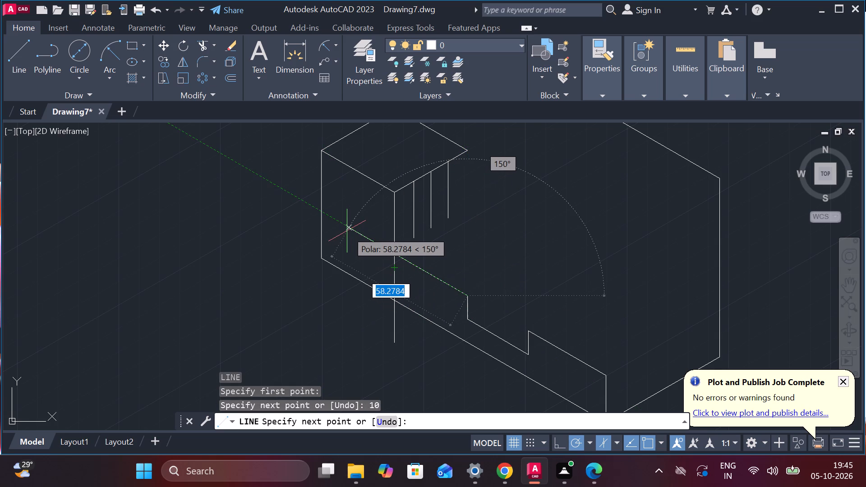
click(321, 211)
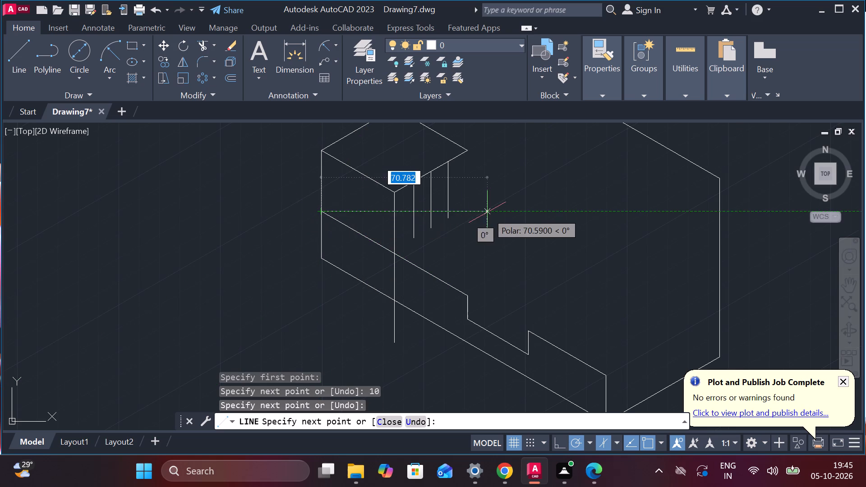
key(Escape)
Trim the 150° profile line left of the inner vertical, and the inner vertical below the profile, including its piece below the base edge.
text(tr)
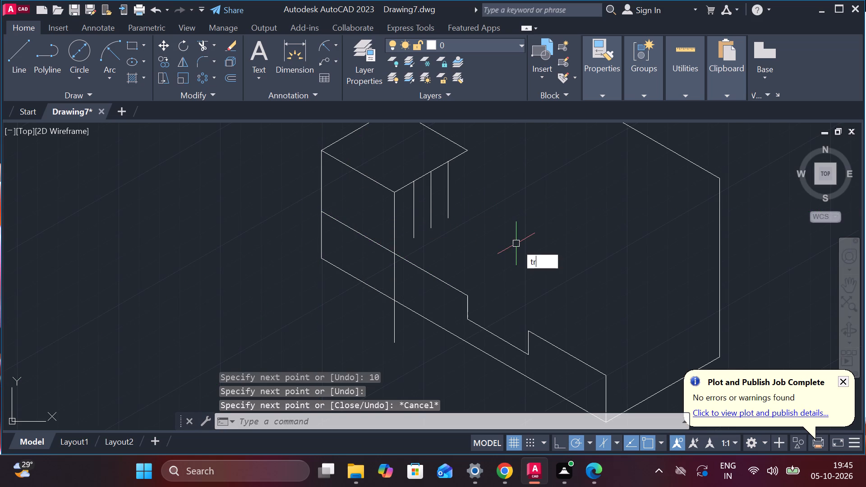
key(Return)
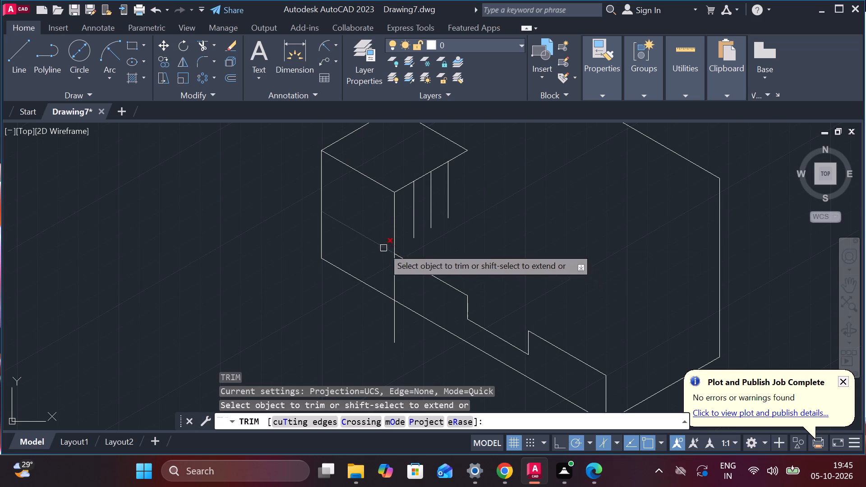
click(381, 247)
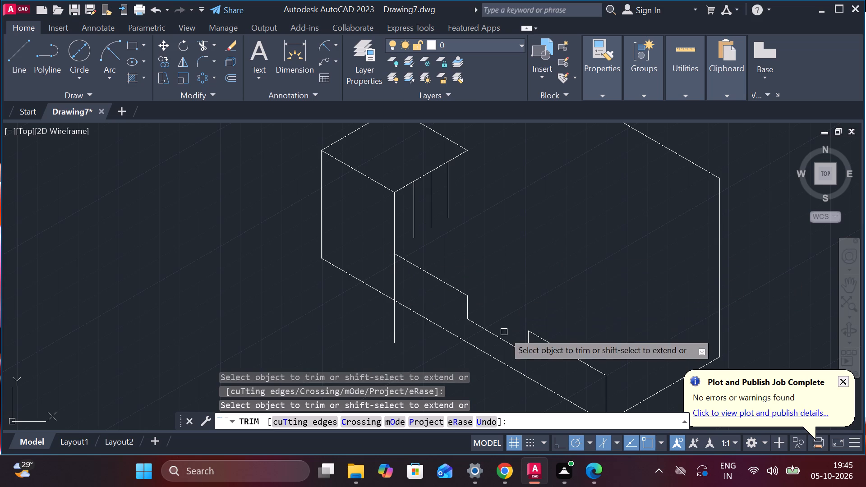
click(395, 270)
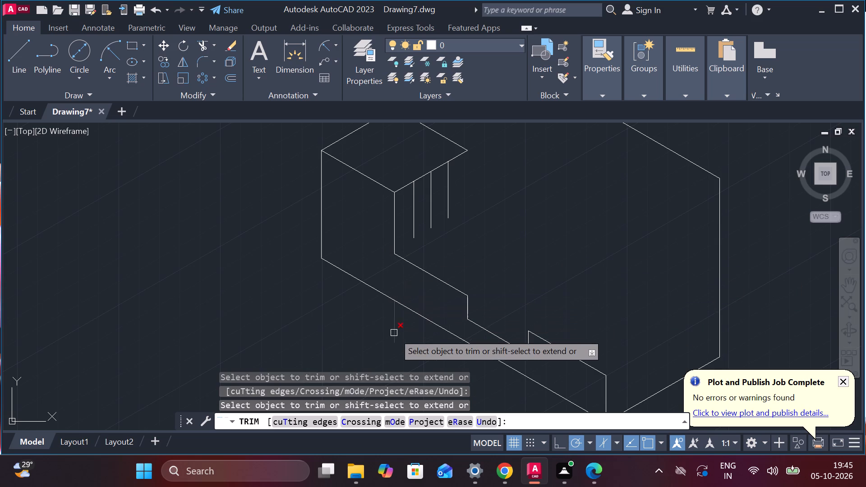
click(396, 323)
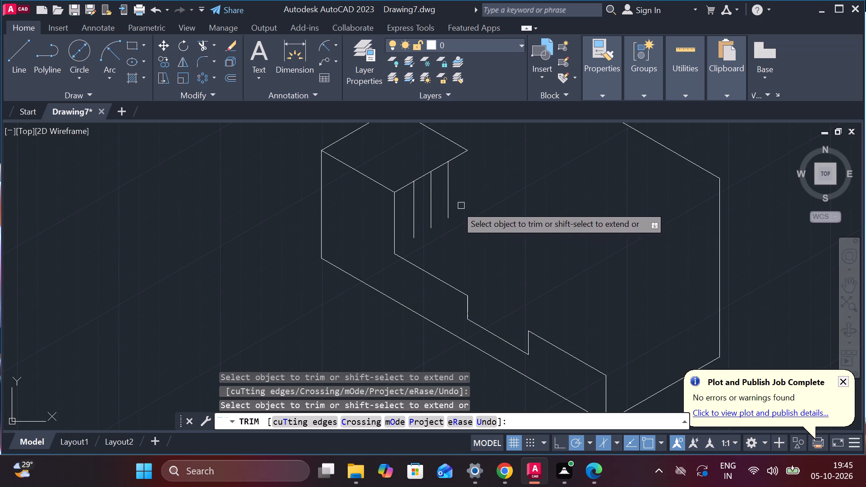
key(Escape)
Draw a line at 30° from the inner vertical's lower end, extending beyond the rhombus's right vertex.
key(l)
key(Return)
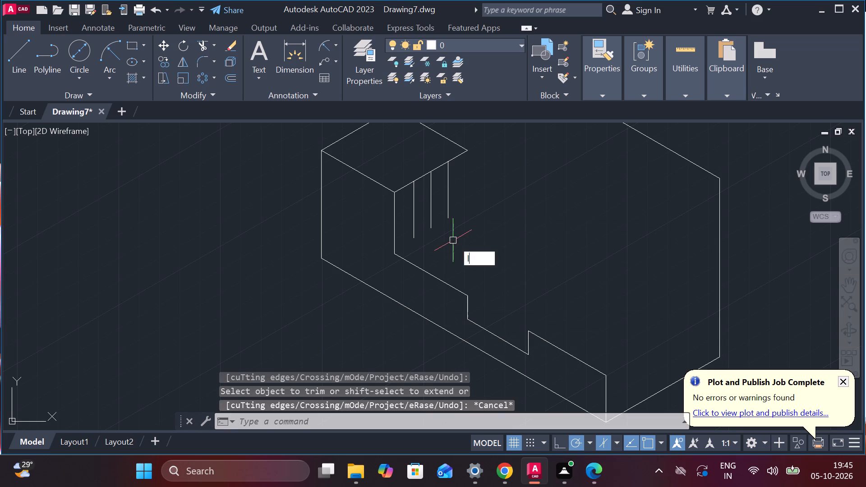
click(395, 250)
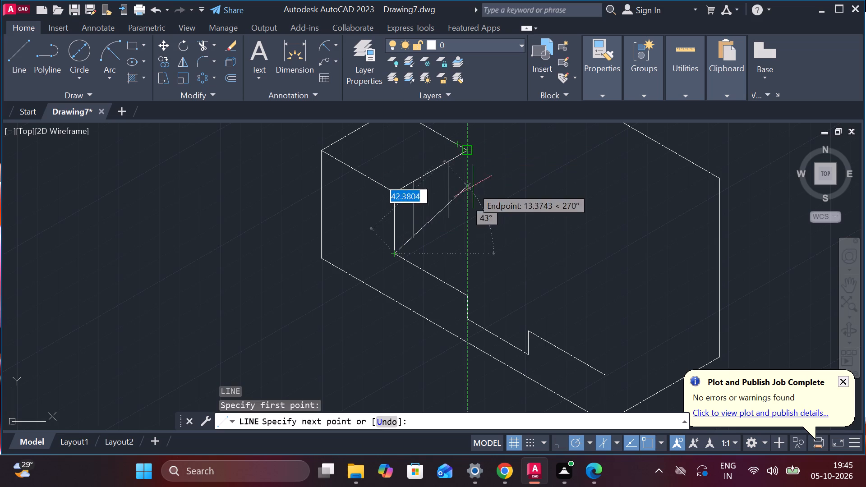
click(505, 188)
key(Escape)
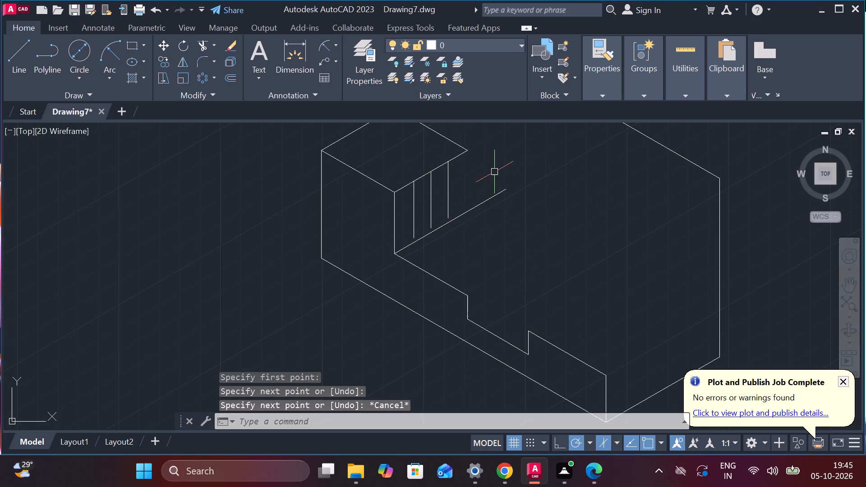
Draw a vertical line downward from the rhombus's right vertex, crossing the 30° line.
key(l)
key(Return)
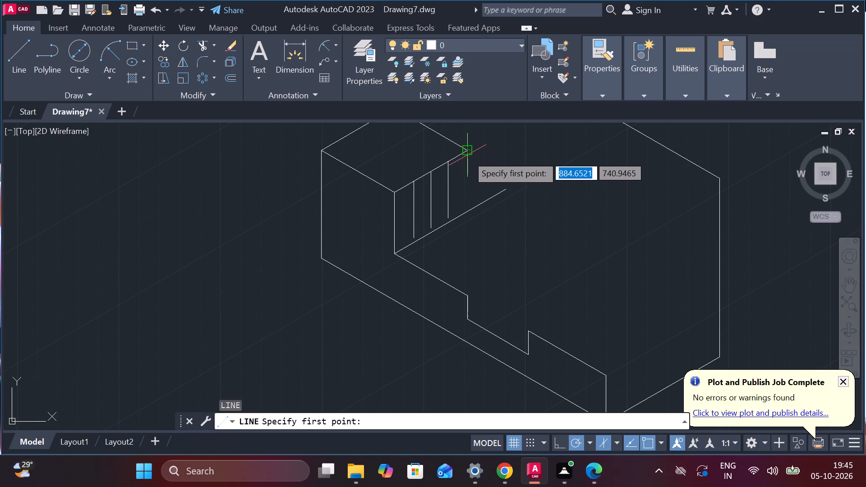
click(465, 151)
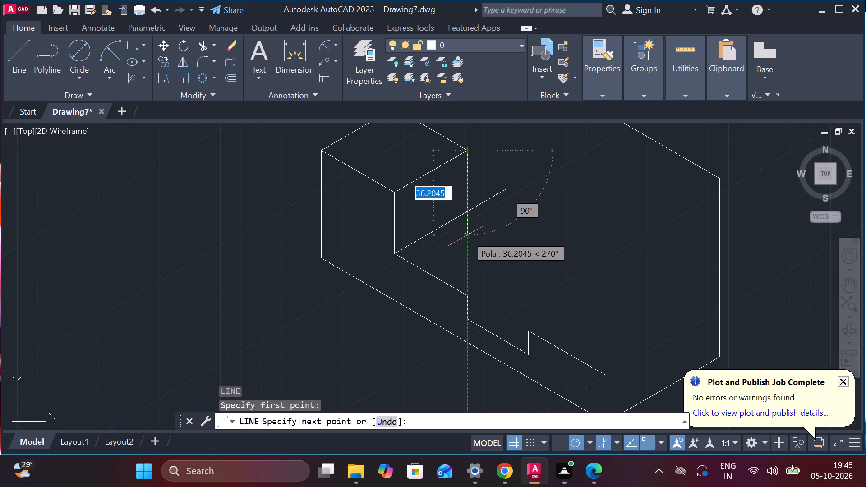
click(470, 241)
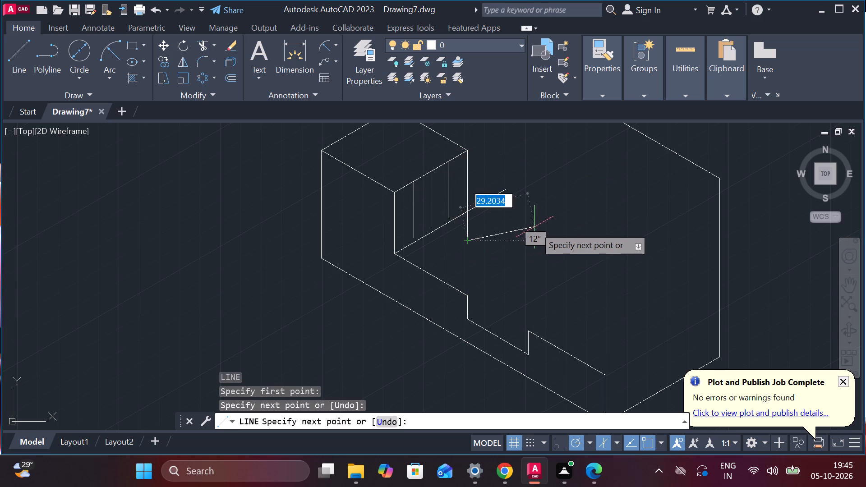
key(Escape)
Trim the 30° line beyond the rhombus's right vertical, and that vertical's overhang below the 30° line.
text(tr)
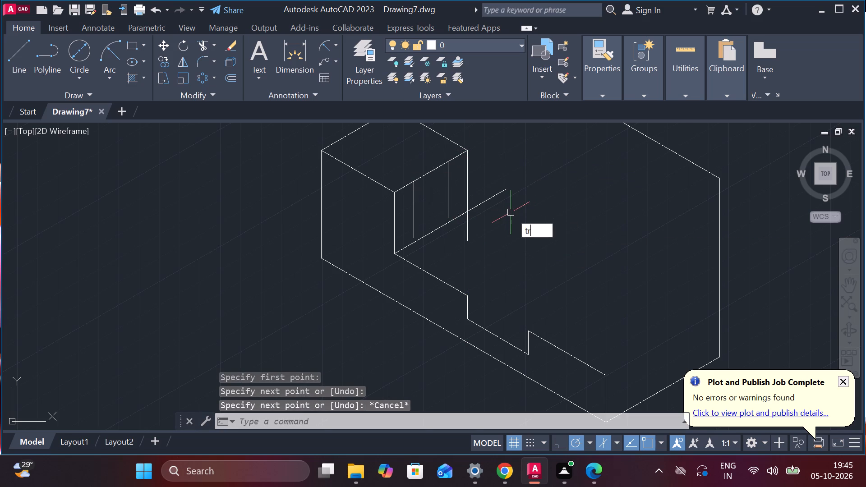
key(Return)
click(493, 200)
click(472, 225)
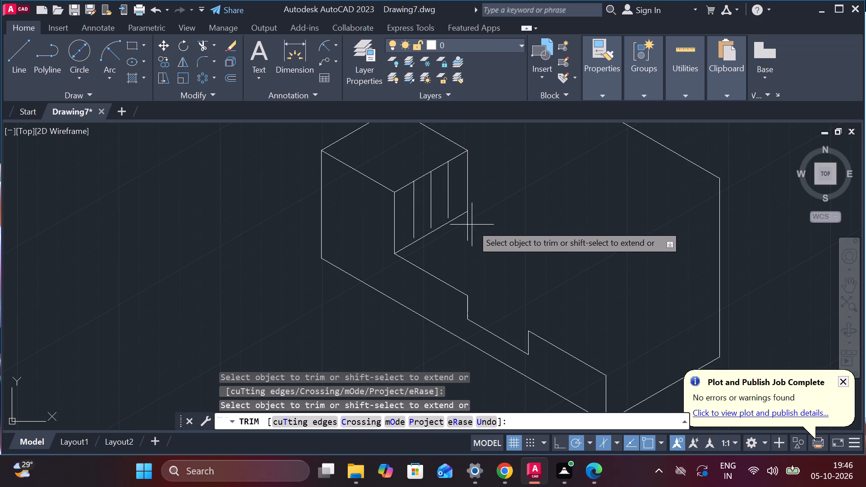
click(465, 229)
middle_drag(483, 209, 487, 242)
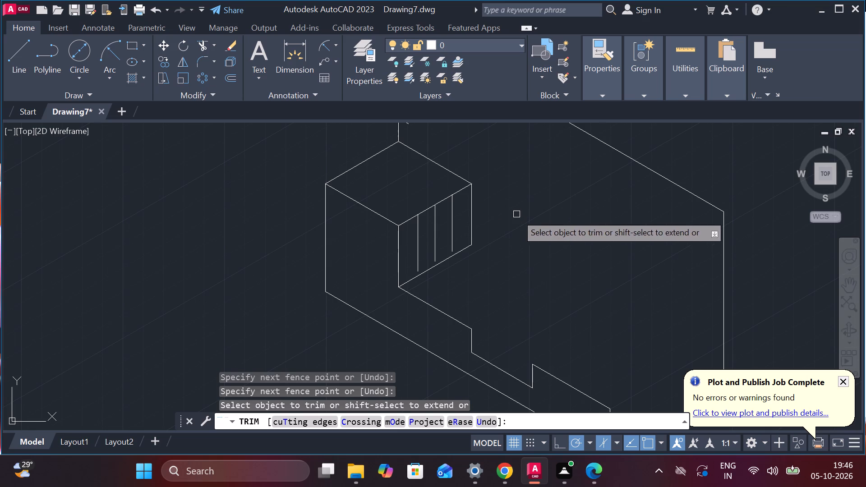
key(Escape)
Draw a line about 52 units long at 210° from the right vertical's midpoint, through the inner vertical's midpoint and beyond.
key(l)
key(Return)
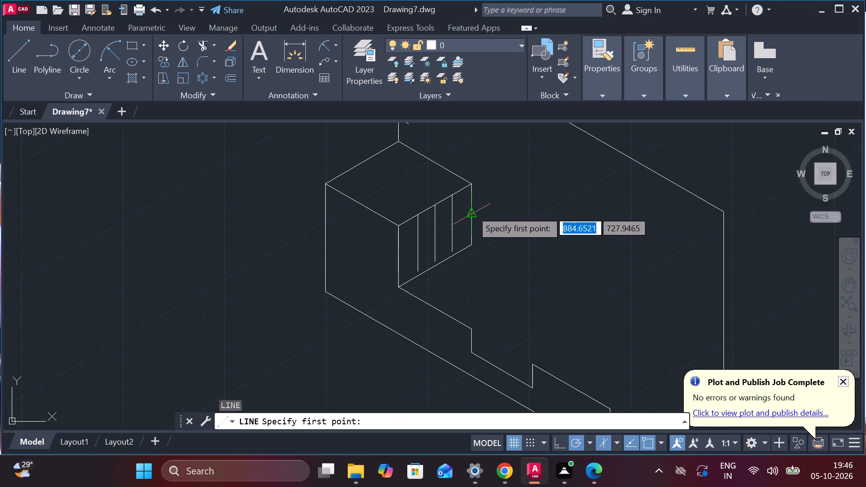
click(471, 210)
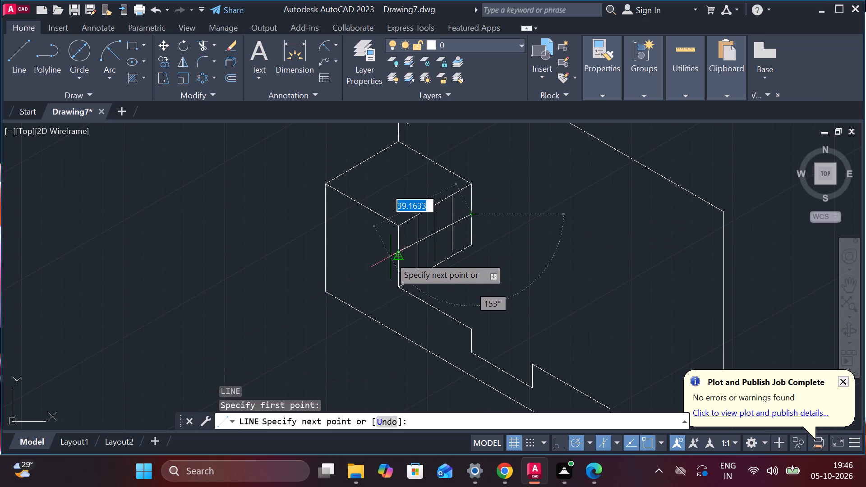
click(368, 279)
scroll(529, 235, up, 2)
key(Escape)
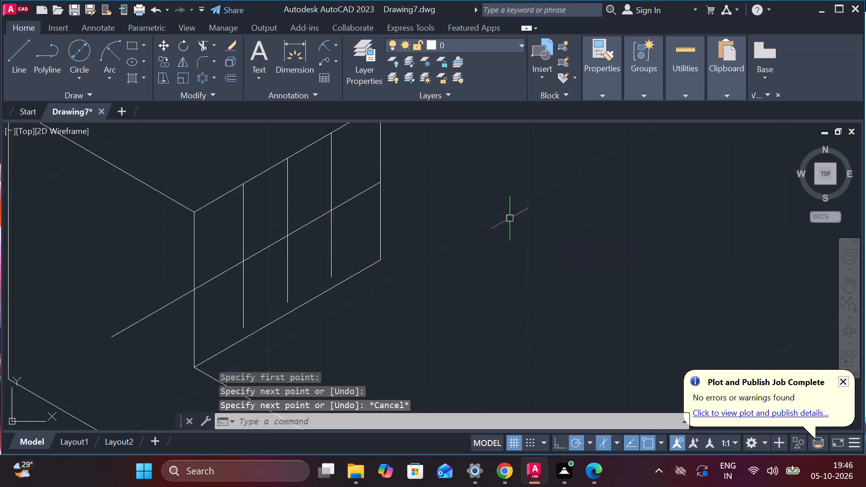
scroll(455, 239, down, 1)
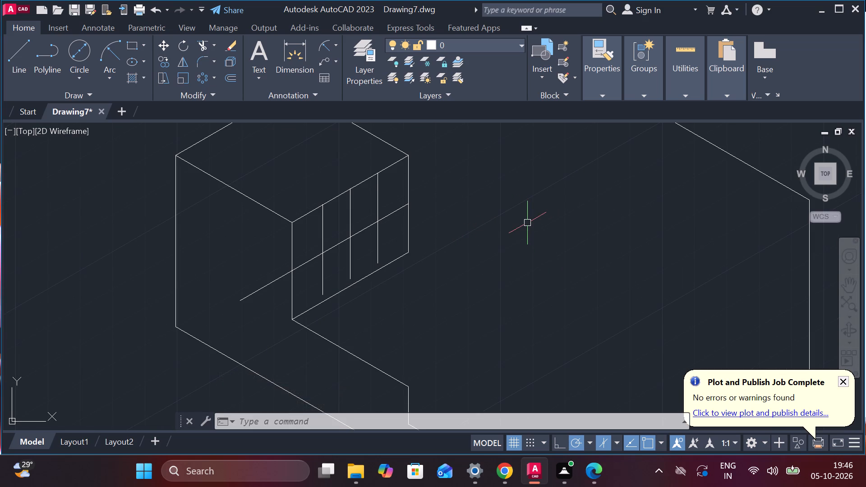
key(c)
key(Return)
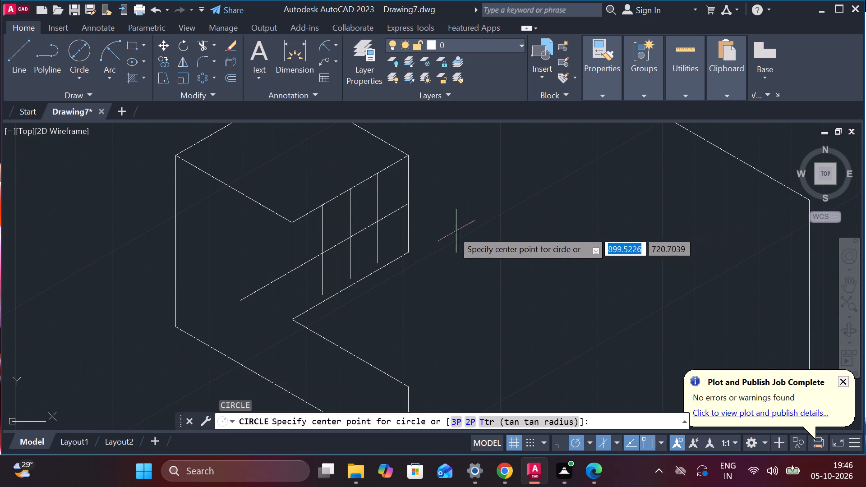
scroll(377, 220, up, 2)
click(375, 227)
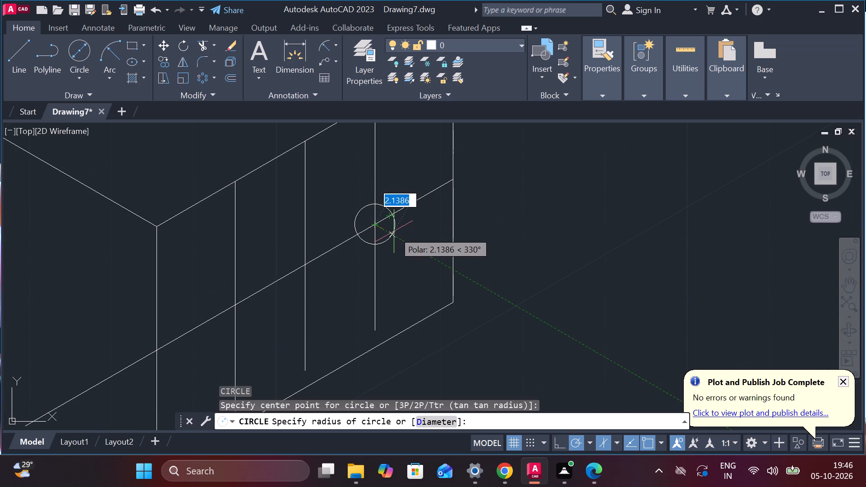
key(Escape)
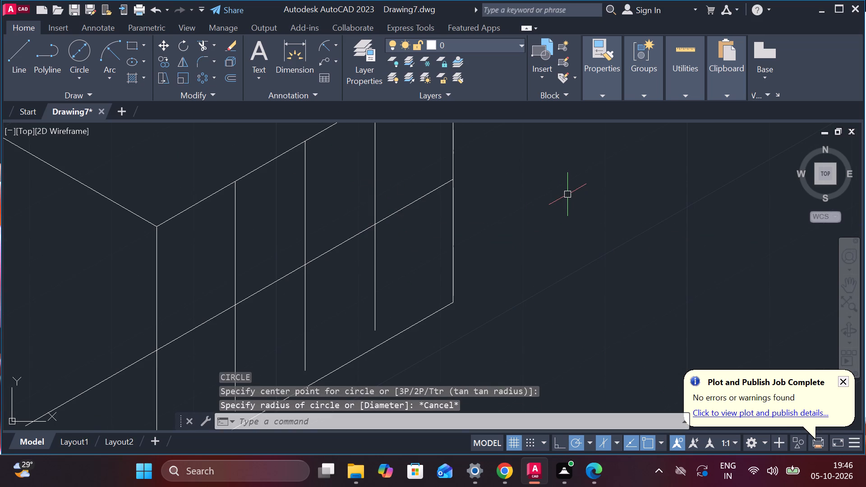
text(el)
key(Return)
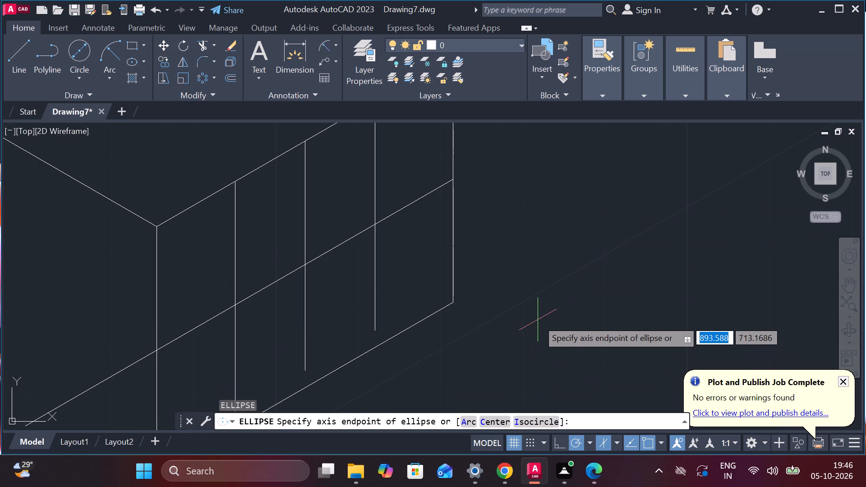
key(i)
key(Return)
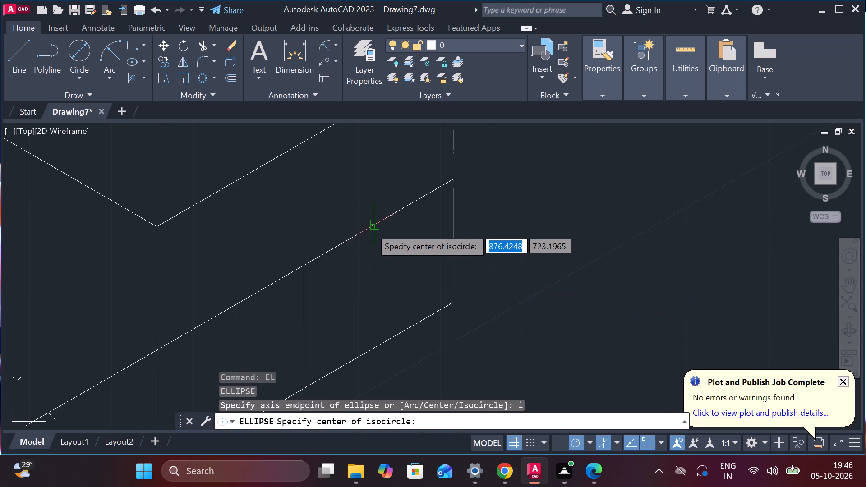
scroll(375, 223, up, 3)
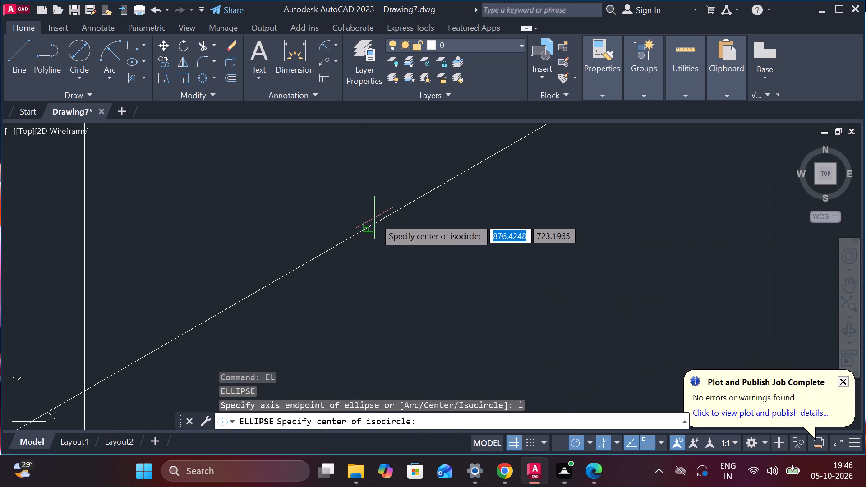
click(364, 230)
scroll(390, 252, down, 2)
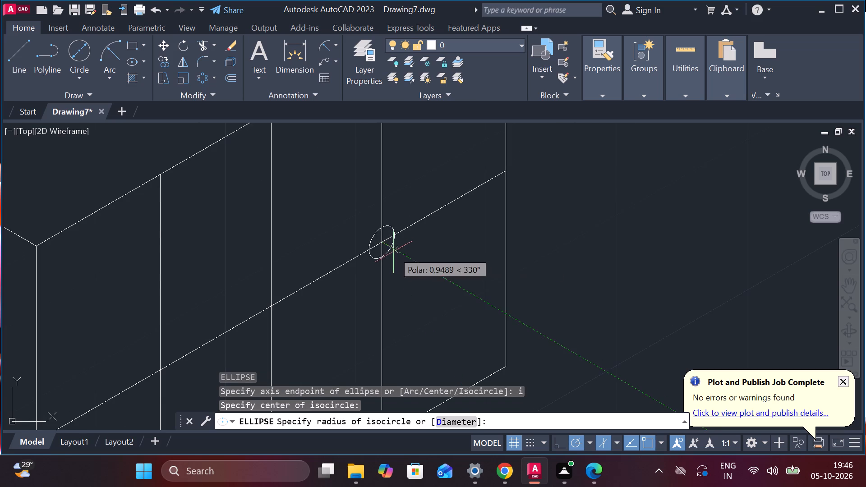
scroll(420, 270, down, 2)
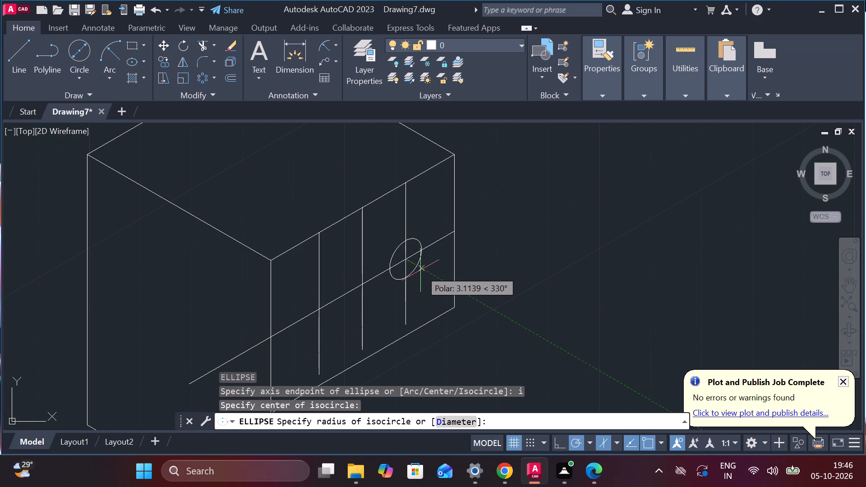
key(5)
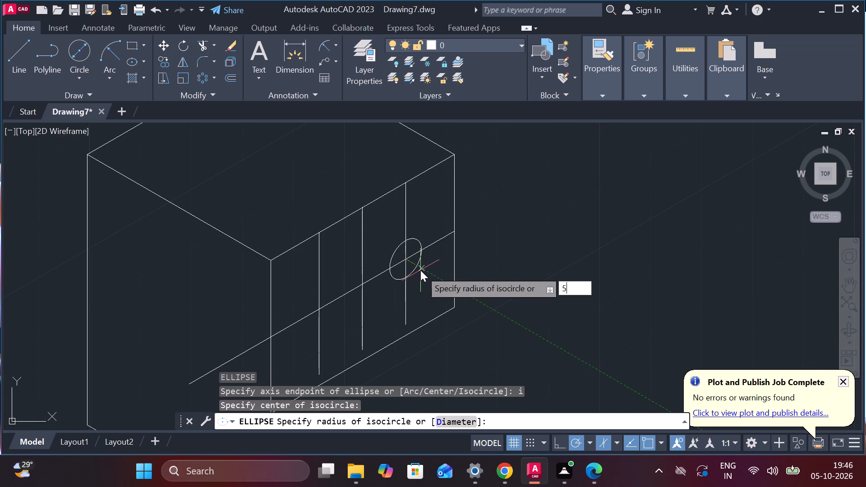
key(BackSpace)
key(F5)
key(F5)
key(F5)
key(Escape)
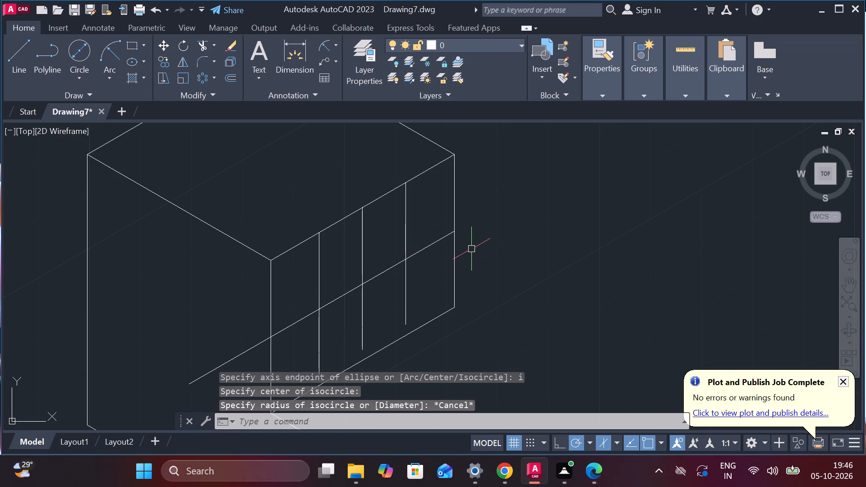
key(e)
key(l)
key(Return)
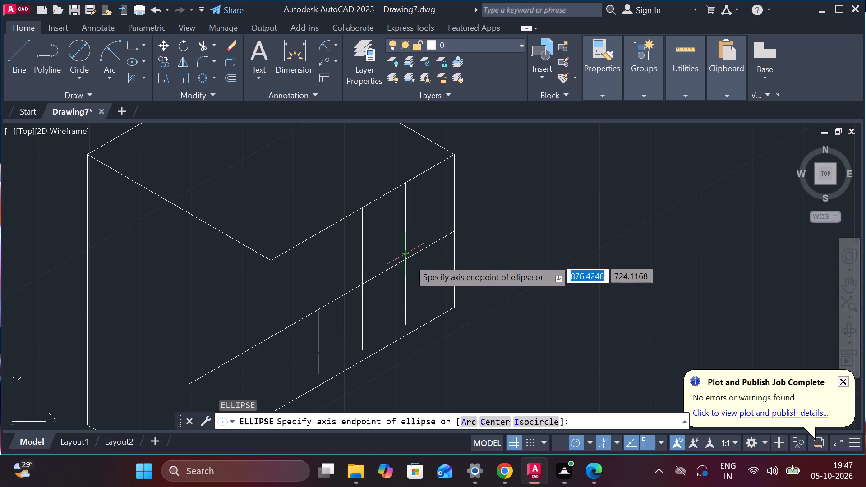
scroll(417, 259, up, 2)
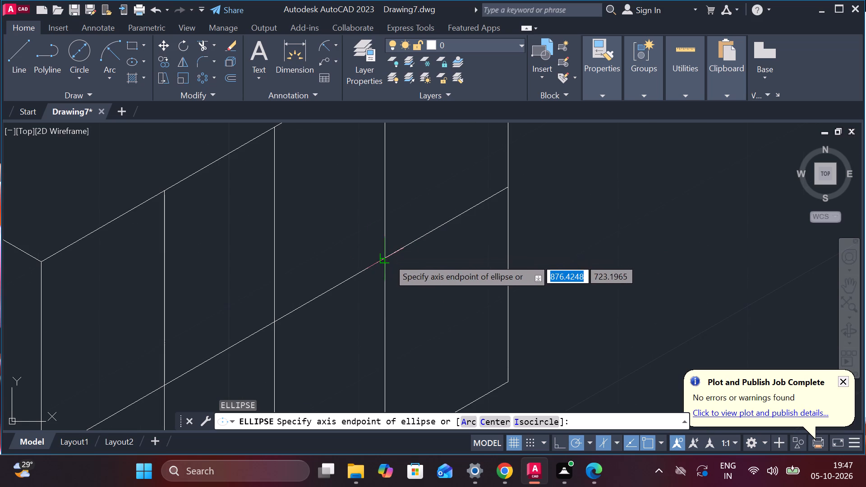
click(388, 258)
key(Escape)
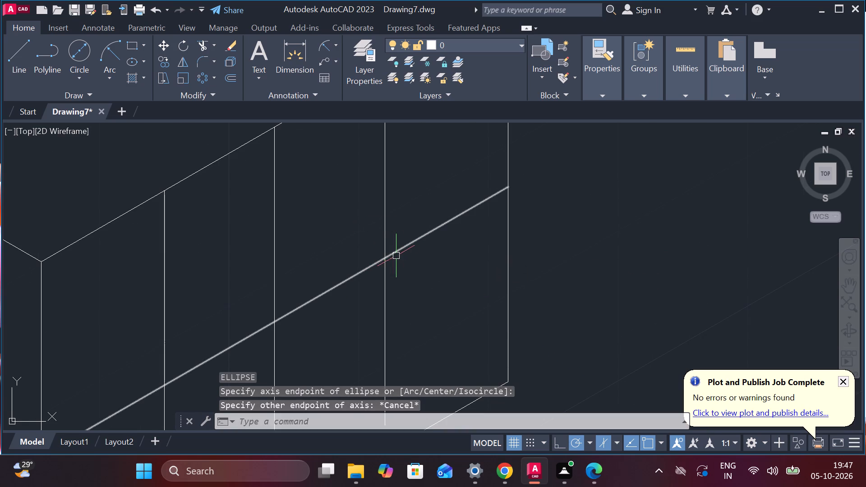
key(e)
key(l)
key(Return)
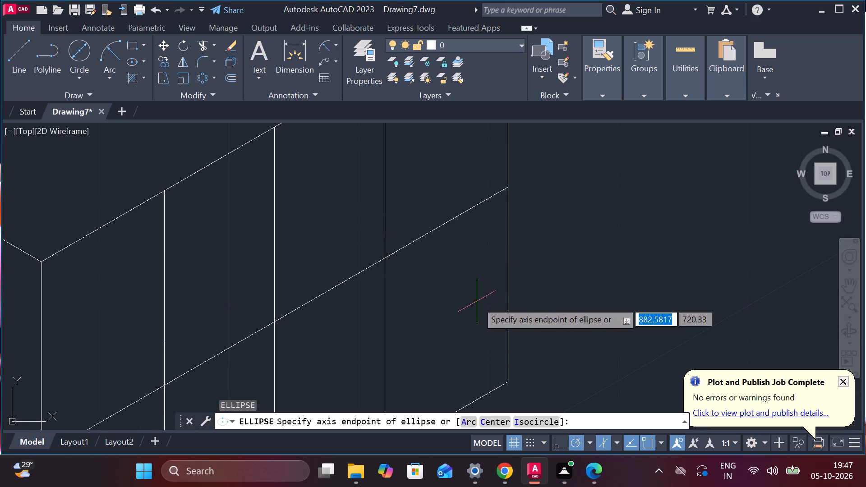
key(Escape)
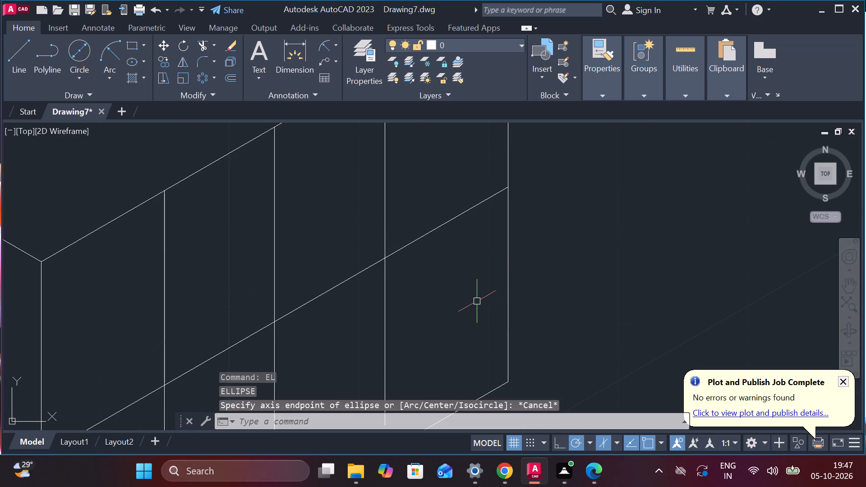
Draw an isocircle of diameter 6 centred where the rightmost slot vertical crosses the 30° midline of the block's right face.
text(el)
key(Return)
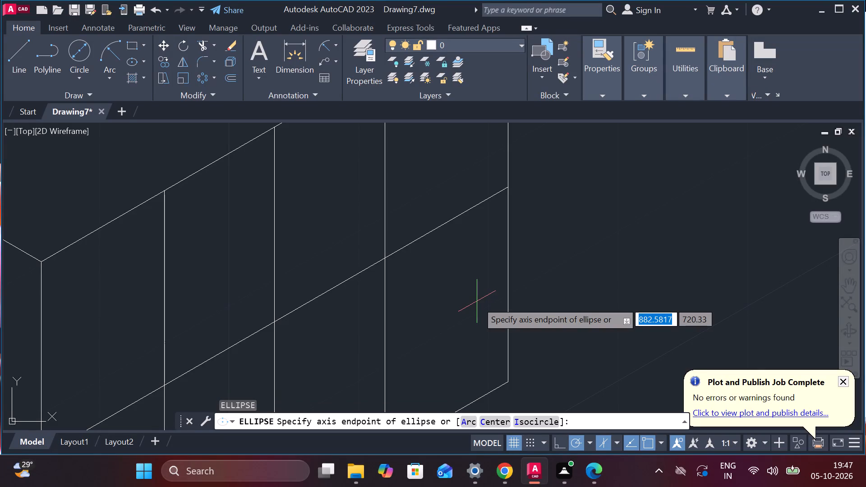
key(i)
key(Return)
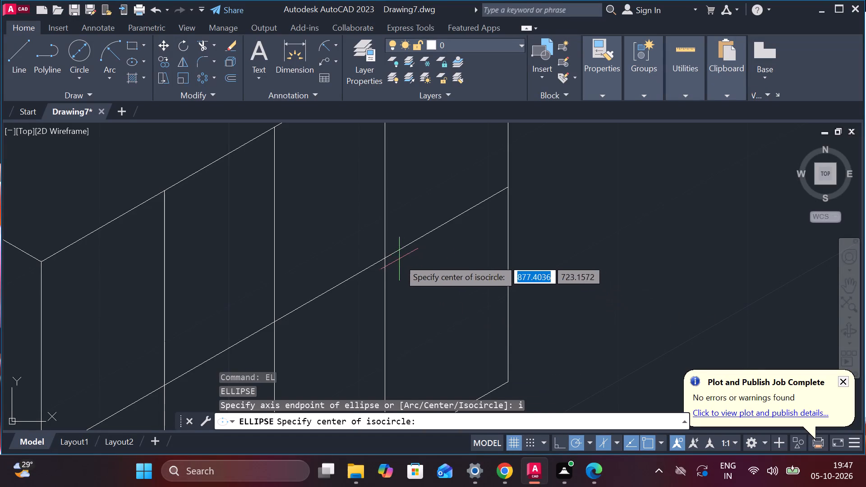
click(388, 257)
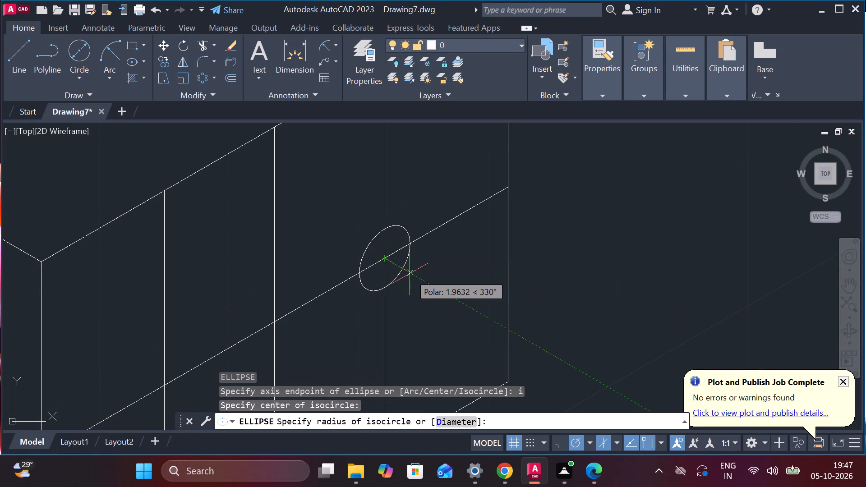
key(6)
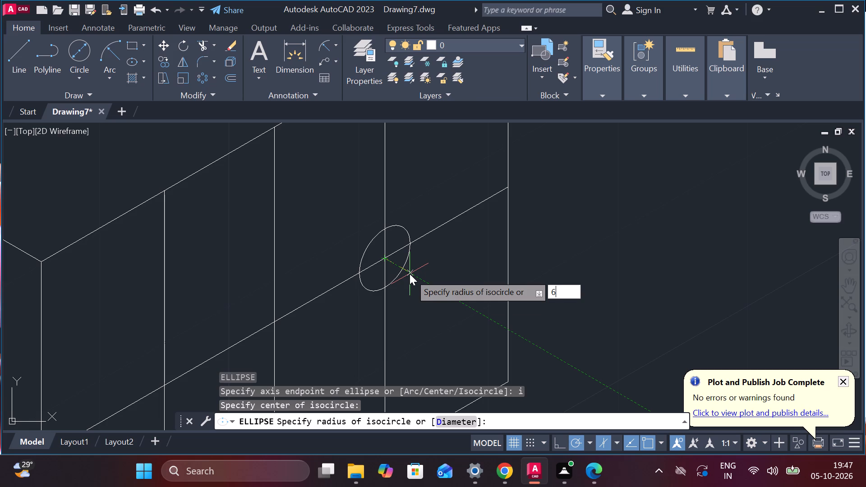
key(BackSpace)
key(d)
key(Return)
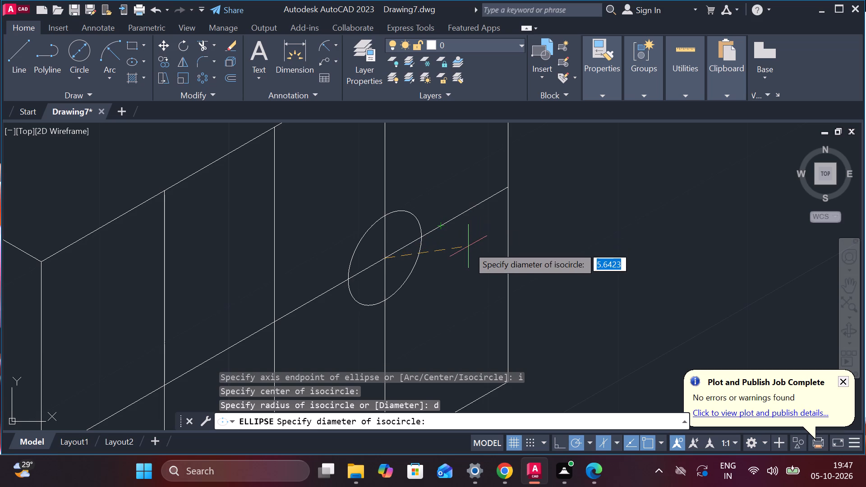
key(6)
key(Return)
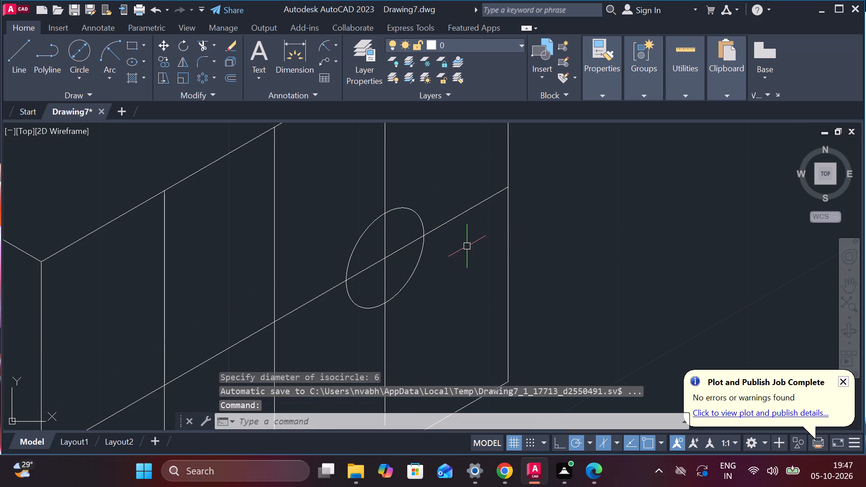
Measure the isocircle's diameter along the rightmost slot vertical with a trial aligned dimension, without placing it.
scroll(453, 248, down, 2)
scroll(457, 244, up, 1)
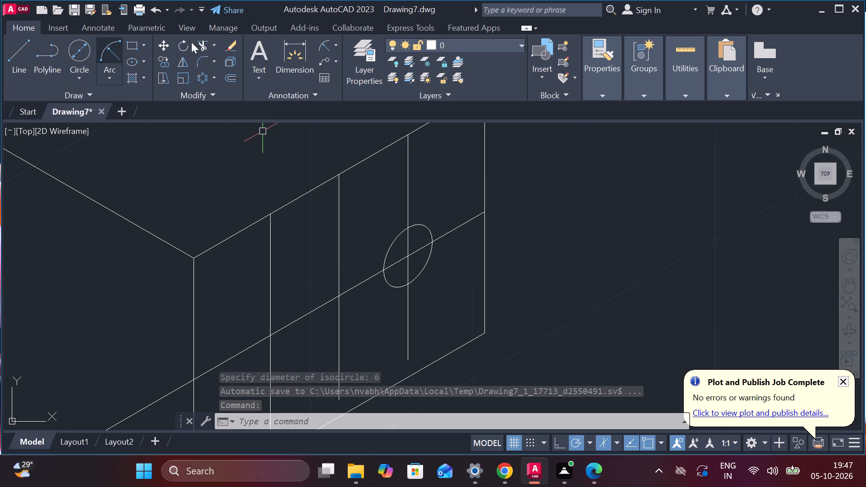
click(336, 43)
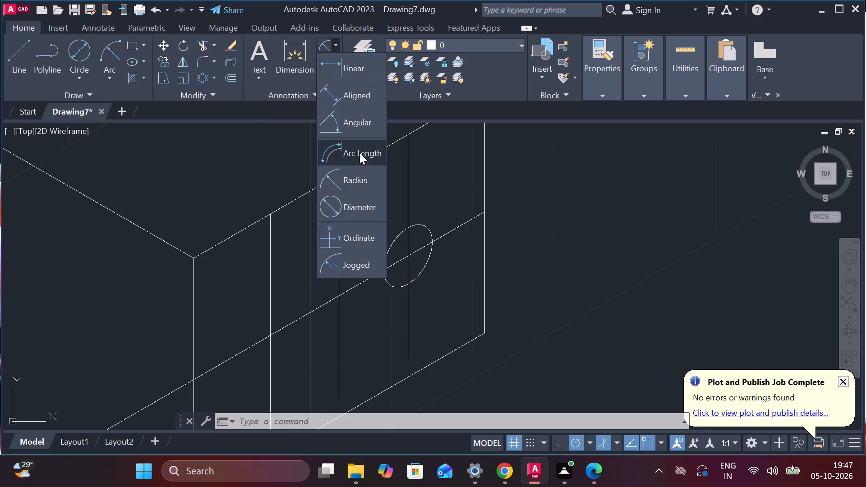
click(358, 208)
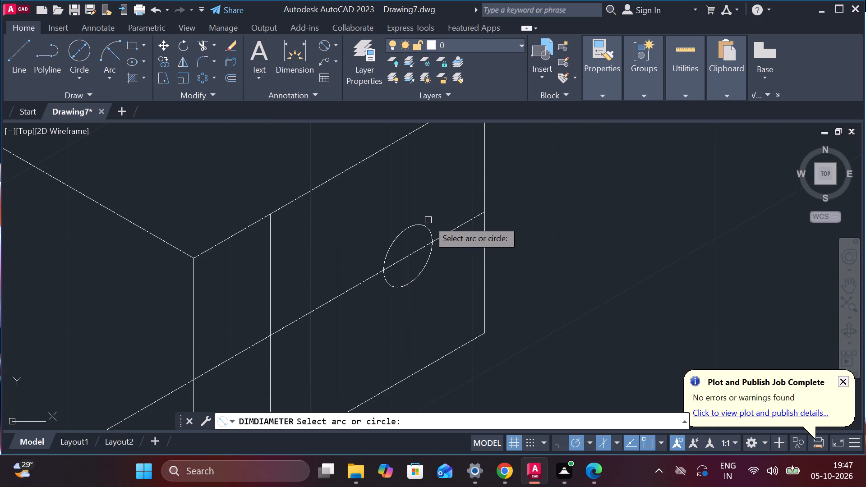
click(424, 225)
click(427, 224)
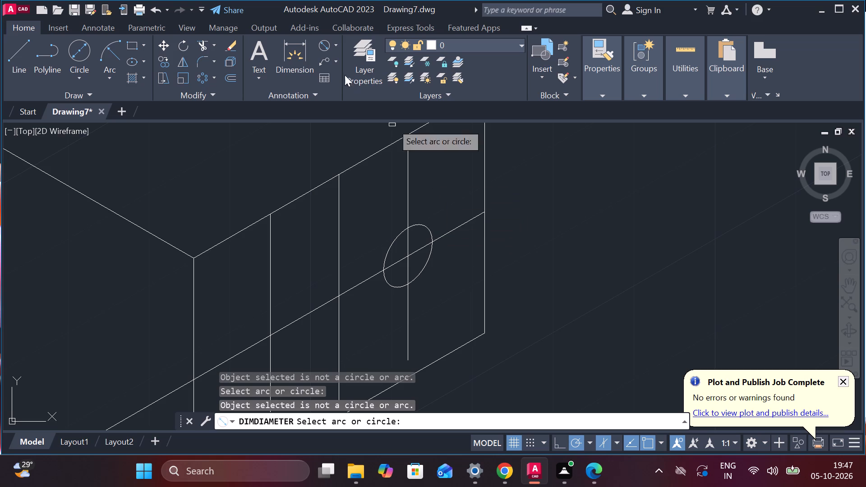
click(333, 42)
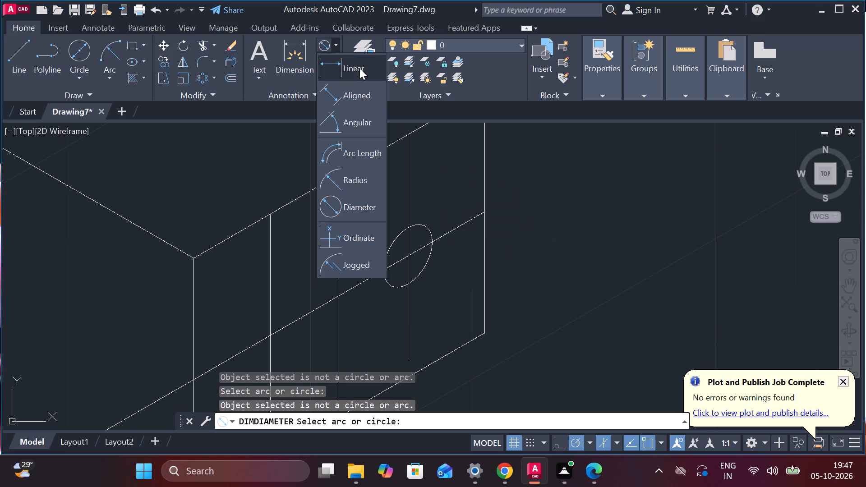
click(355, 92)
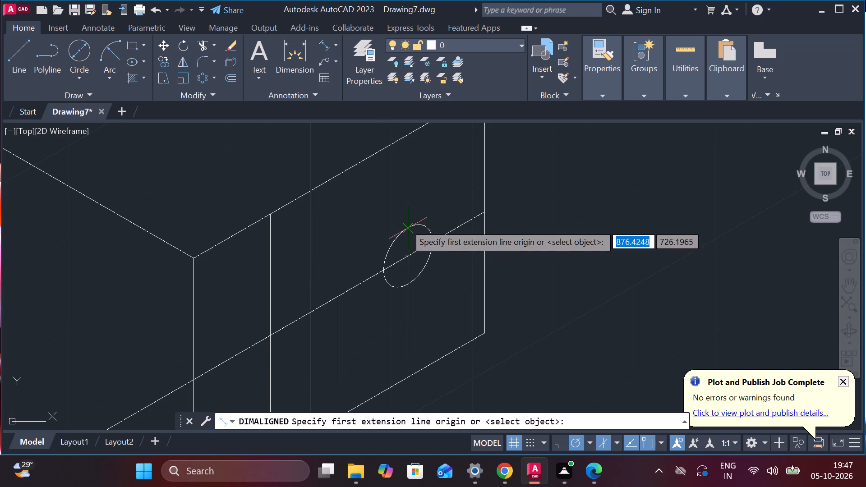
click(405, 224)
click(409, 284)
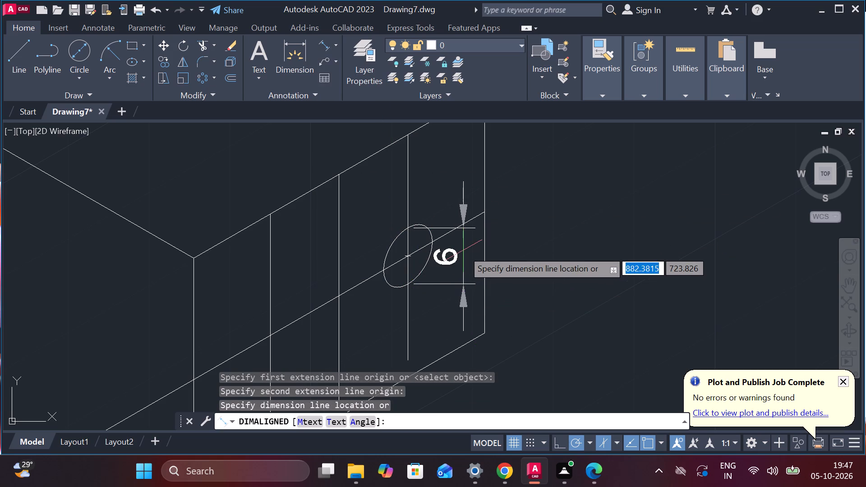
key(Escape)
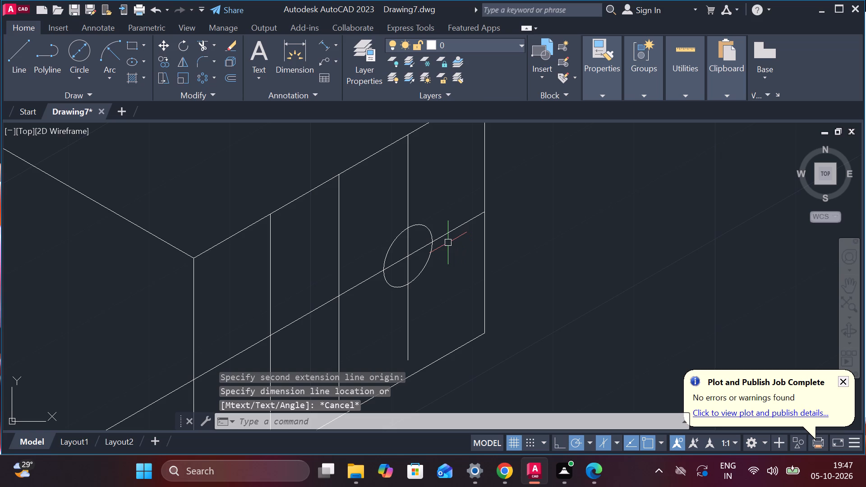
Draw a concentric isocircle of radius 6 where the rightmost slot vertical crosses the right face's 30° midline.
scroll(448, 239, down, 1)
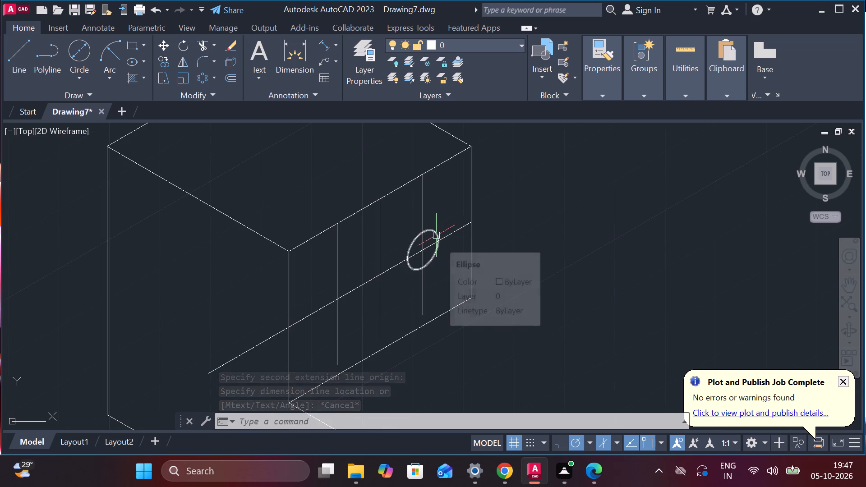
scroll(439, 235, down, 1)
scroll(441, 239, up, 2)
key(c)
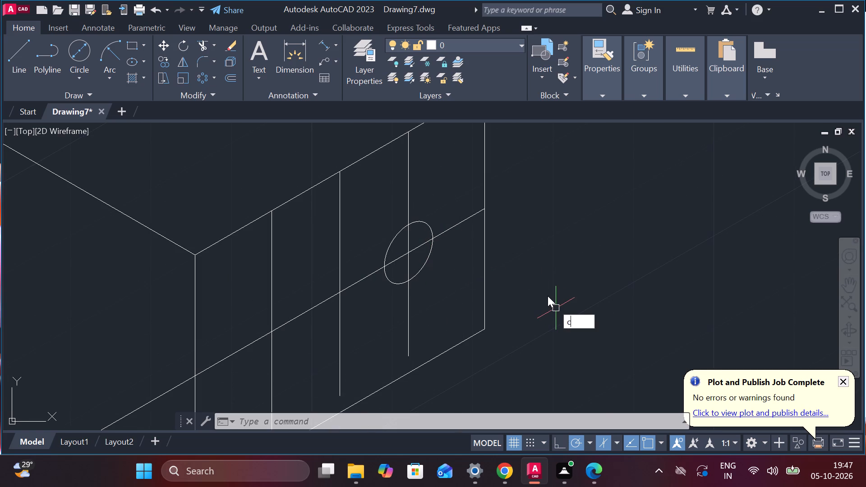
key(Escape)
key(e)
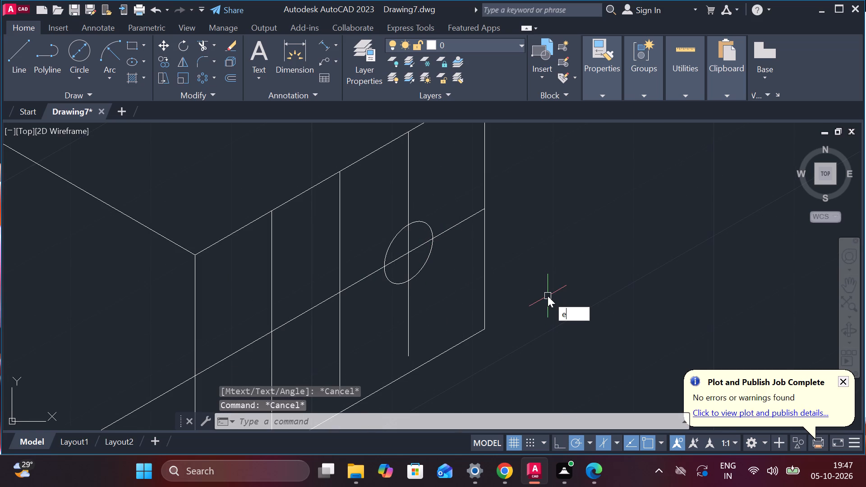
key(l)
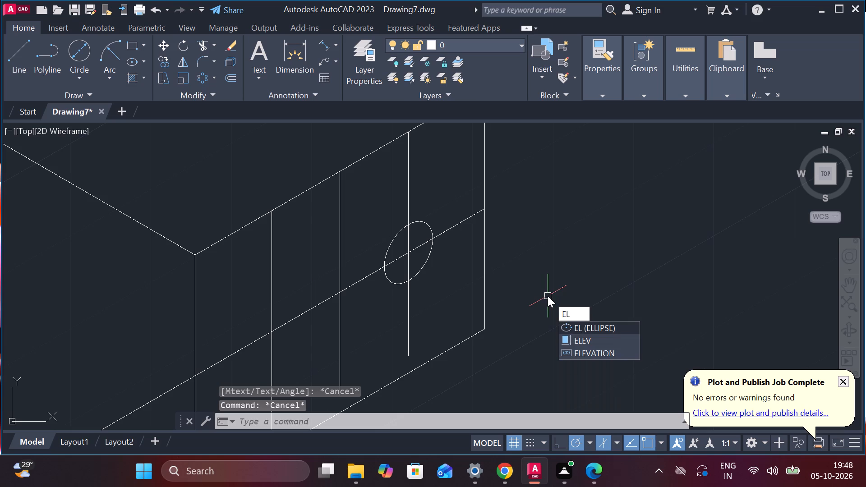
key(Return)
key(i)
key(Return)
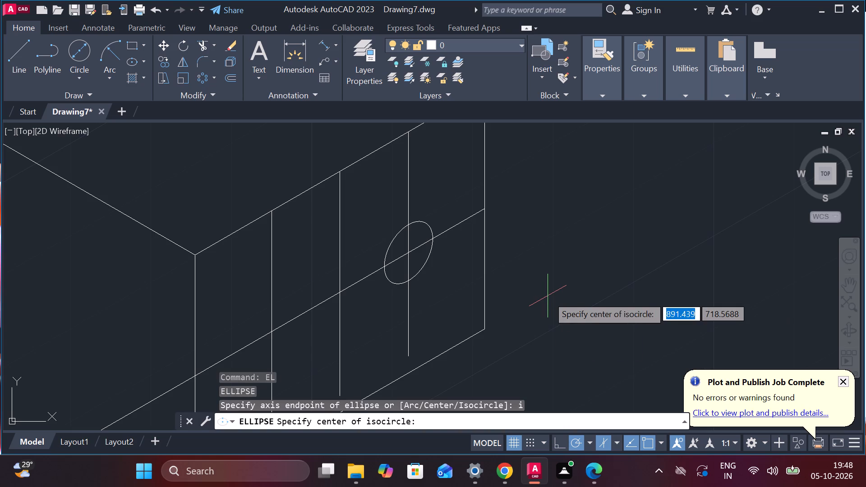
click(408, 255)
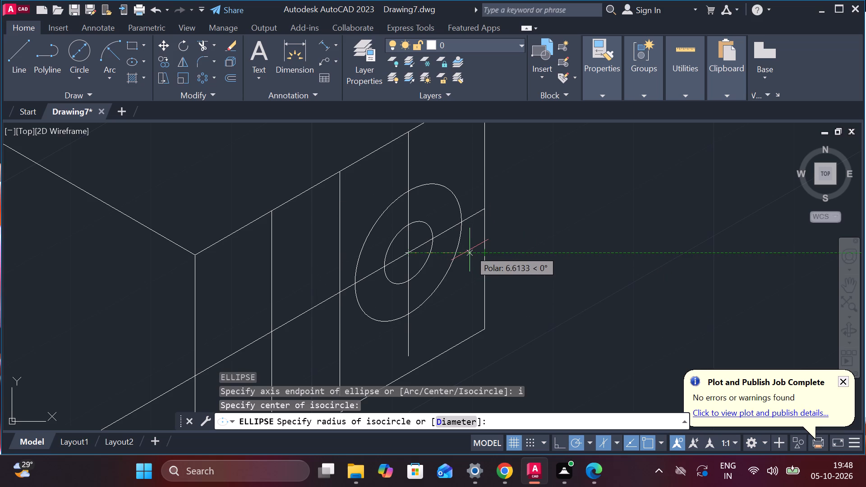
scroll(470, 250, down, 2)
scroll(461, 250, up, 1)
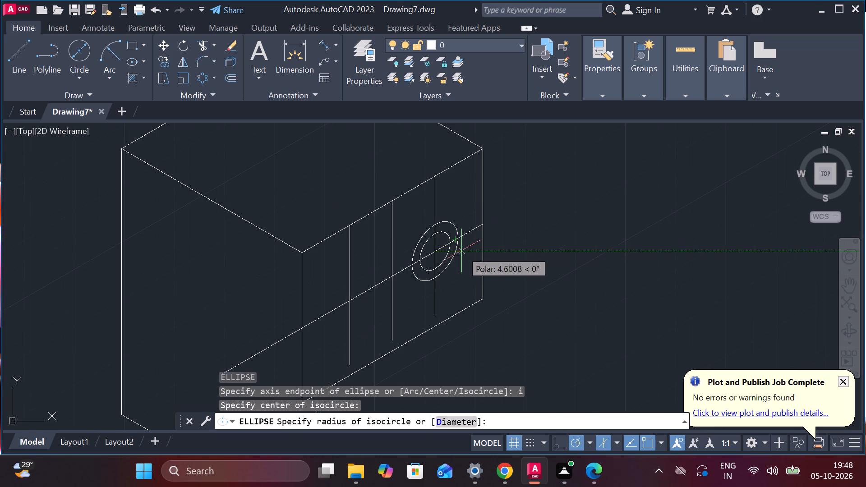
key(6)
key(Return)
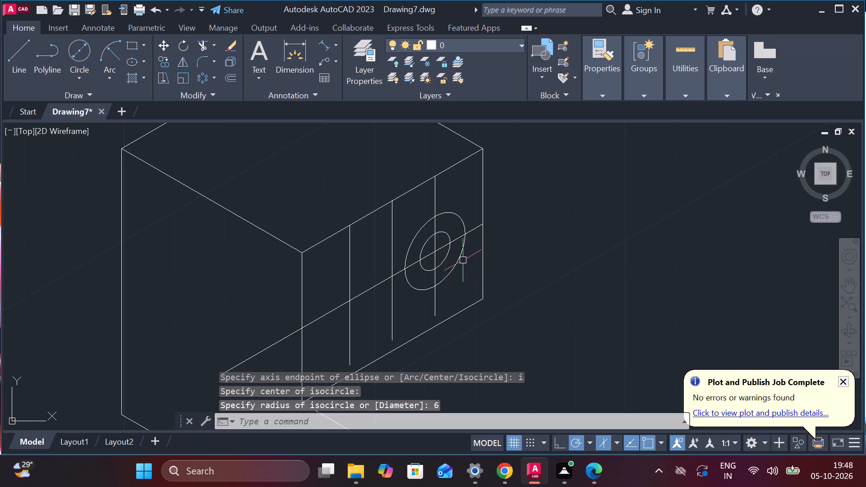
Erase the smaller, inner isocircle on the block's right face.
click(452, 237)
key(e)
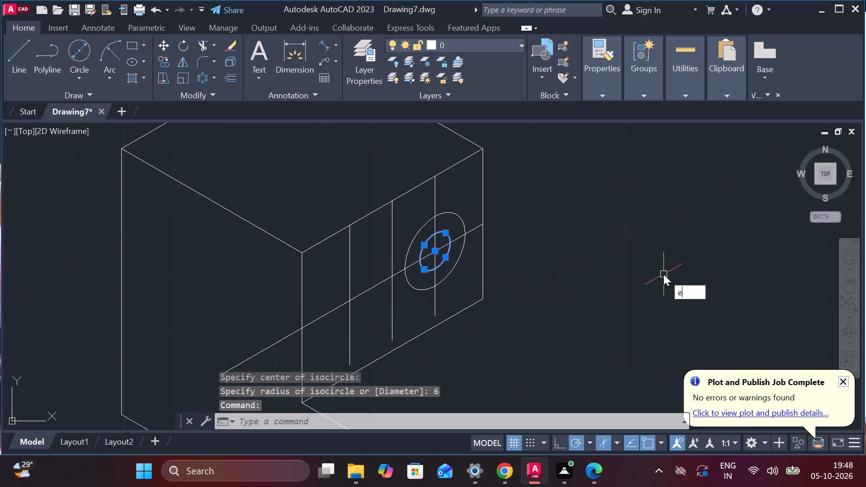
key(Return)
Measure the remaining isocircle's diameter along its slot vertical with a trial aligned dimension, without placing it.
click(322, 44)
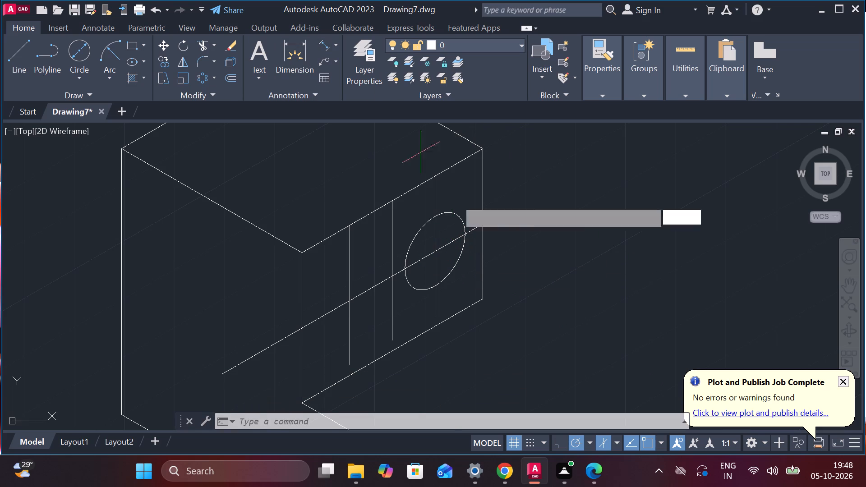
click(439, 215)
click(435, 287)
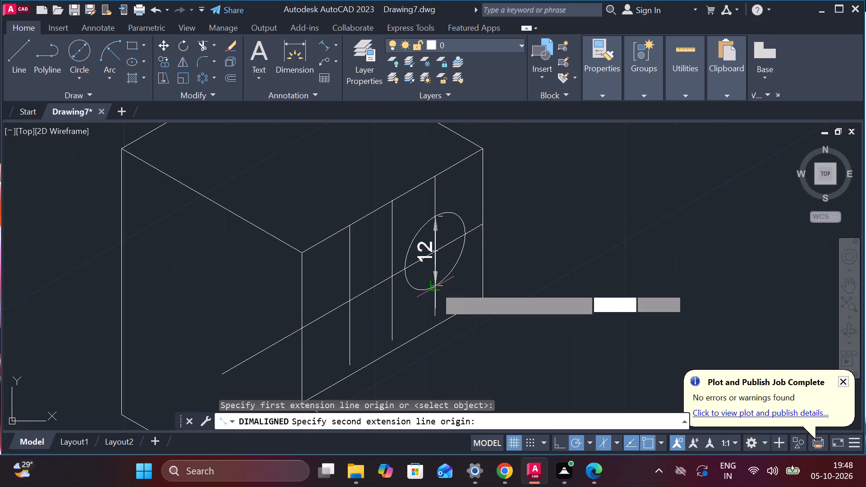
scroll(456, 262, up, 1)
key(Escape)
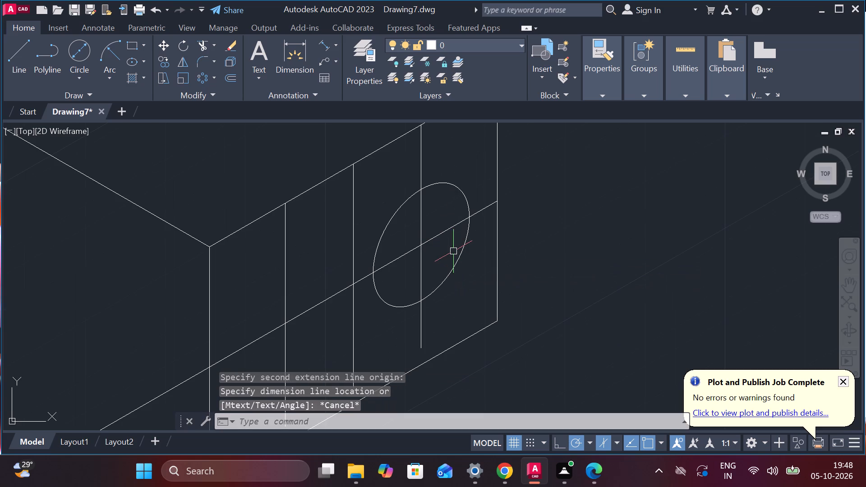
Copy the isocircle from its centre 17 units at 210° to where the leftmost slot vertical crosses the midline.
click(461, 191)
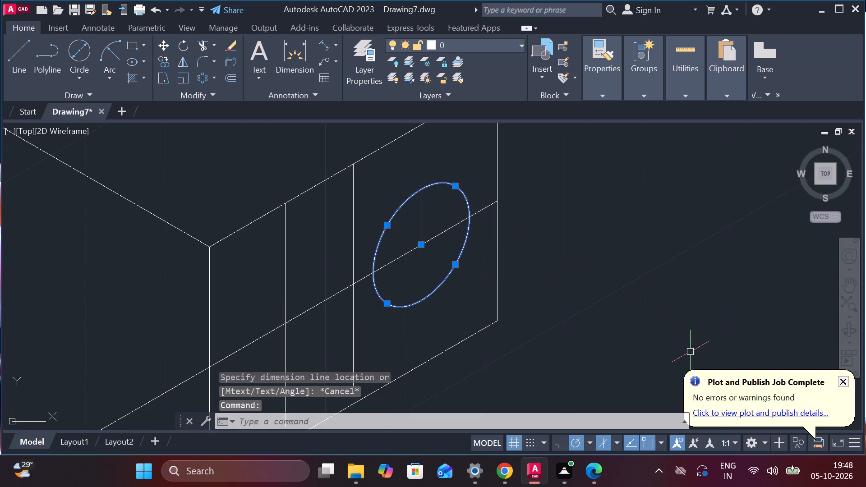
text(co)
key(Return)
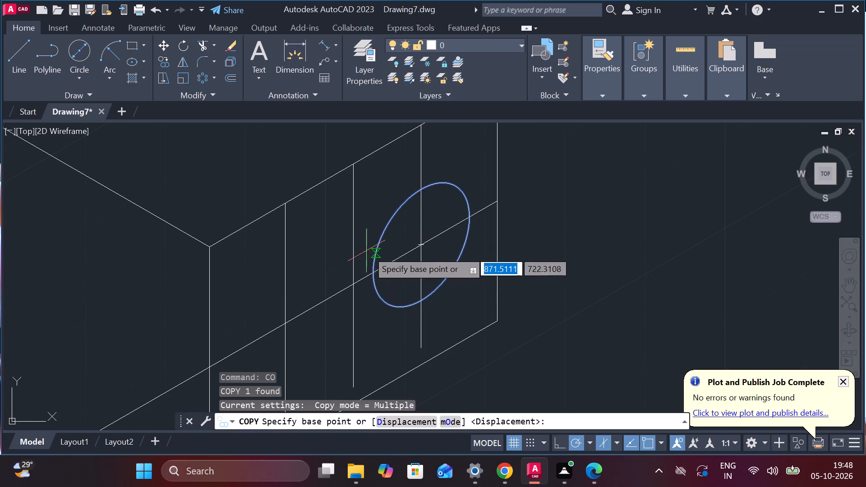
click(418, 241)
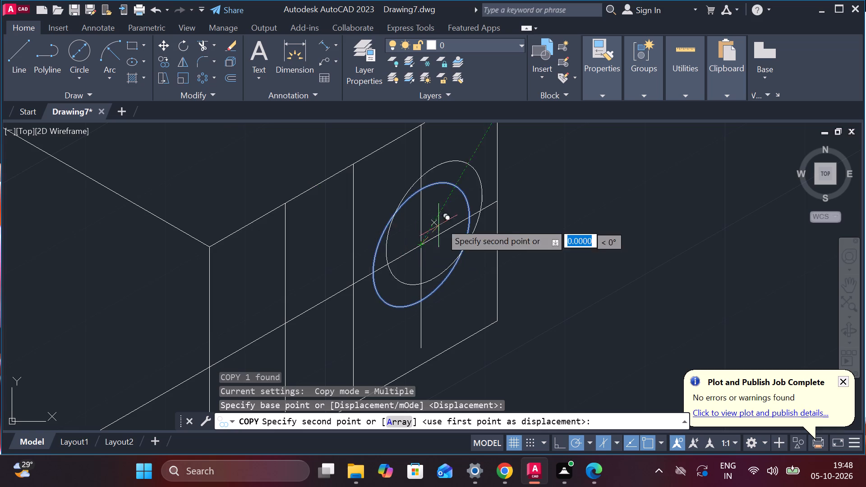
scroll(420, 238, down, 1)
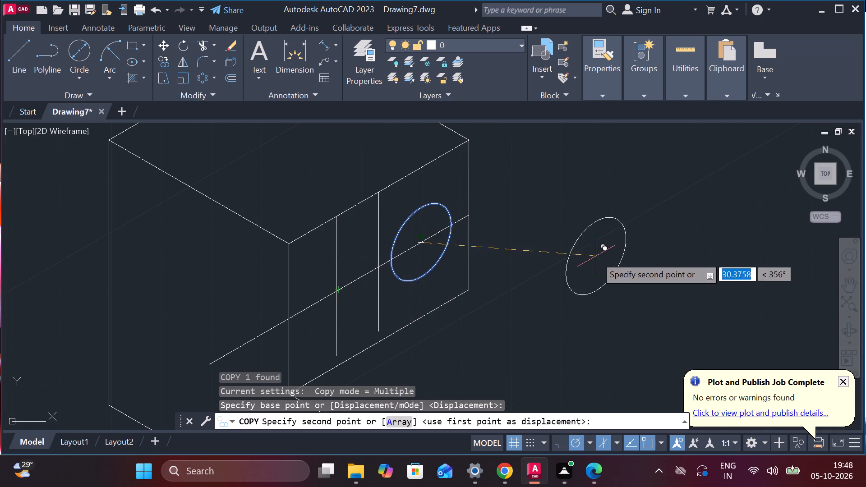
middle_drag(613, 255, 676, 234)
scroll(376, 255, up, 3)
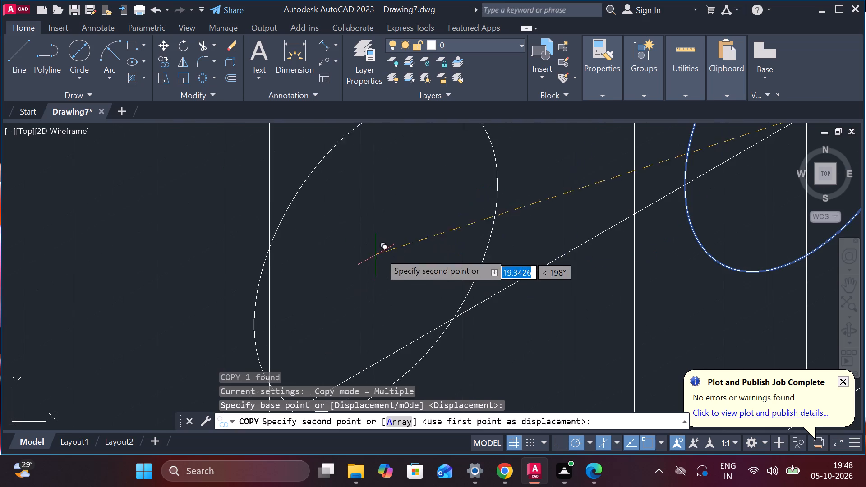
click(458, 316)
scroll(454, 254, down, 2)
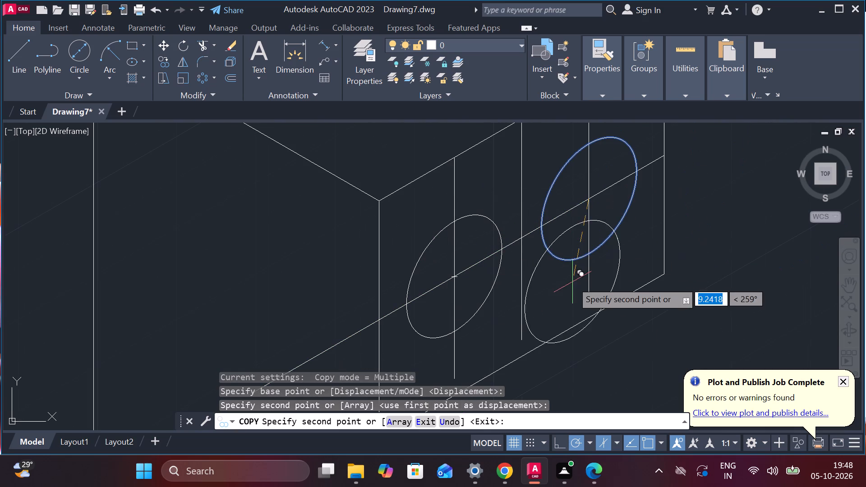
key(Escape)
scroll(614, 237, down, 1)
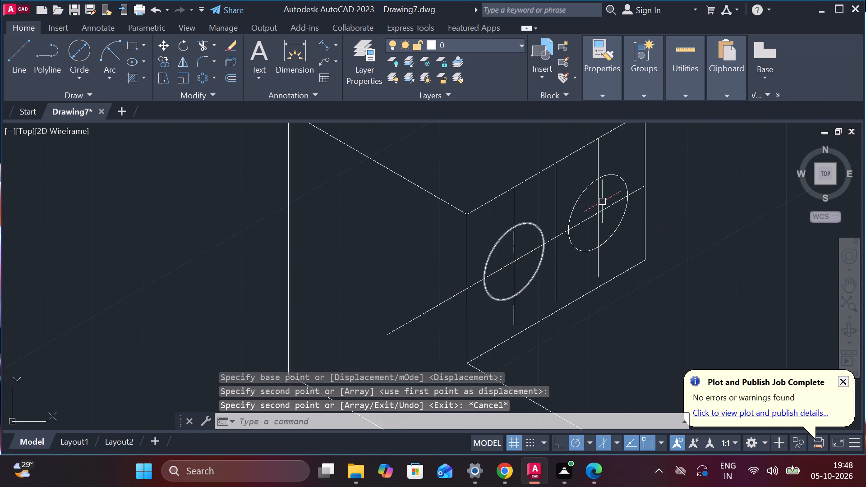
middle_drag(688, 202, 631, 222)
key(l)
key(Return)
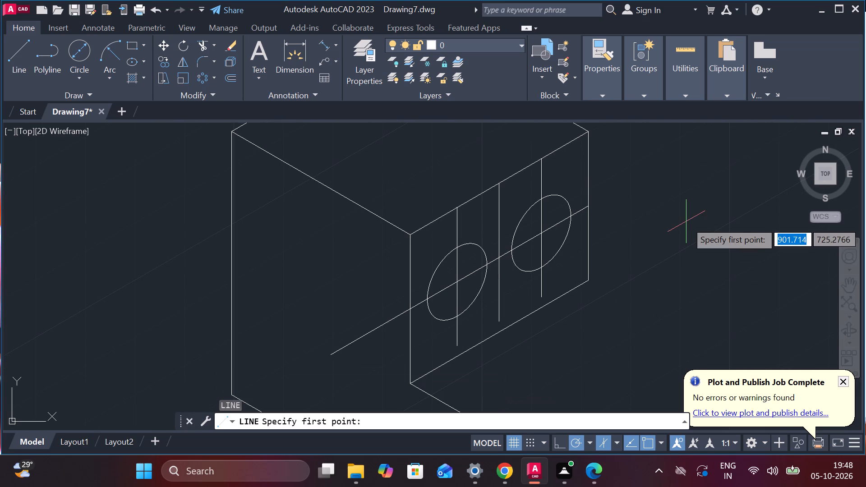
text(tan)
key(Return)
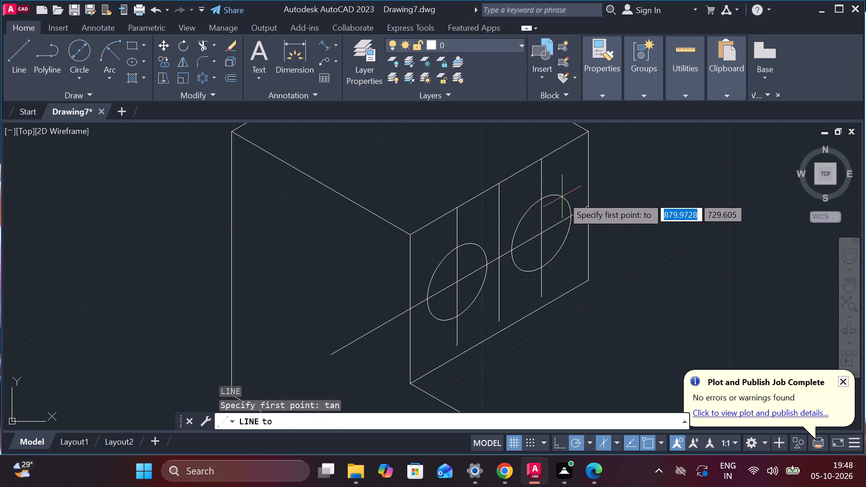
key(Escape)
Draw a 17-unit line at 210° joining the upper crossings of the right and left isocircles with their slot verticals.
key(l)
key(Return)
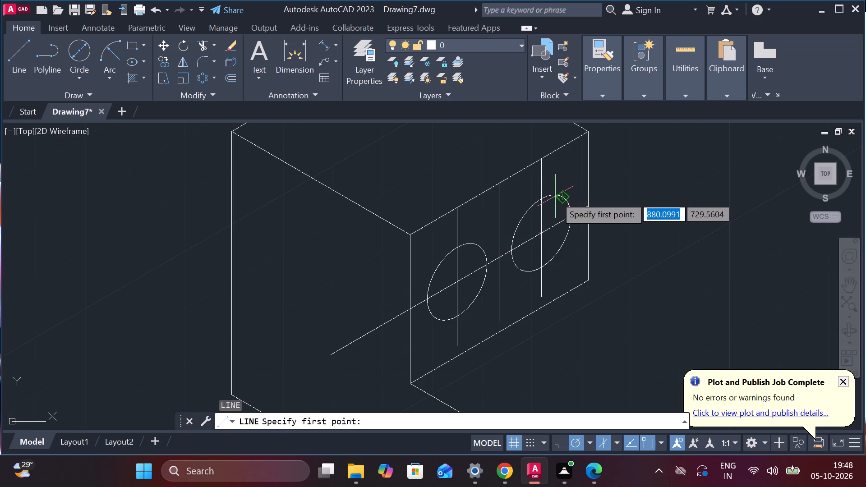
click(539, 200)
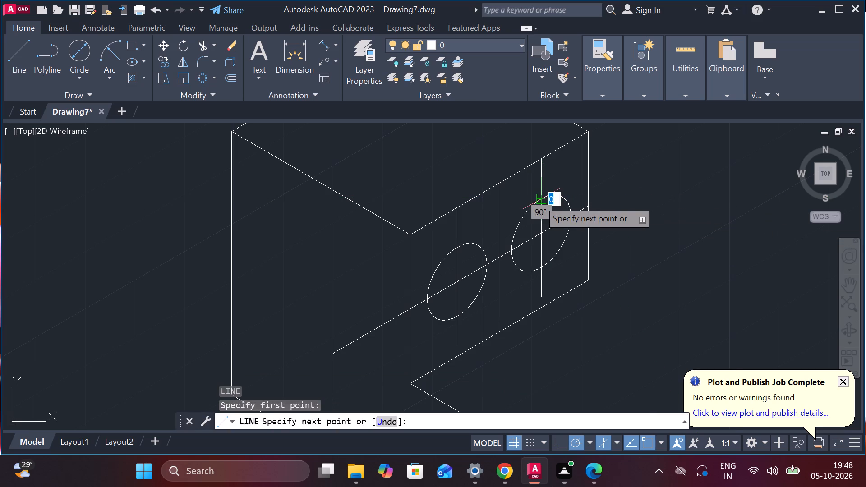
scroll(539, 200, up, 3)
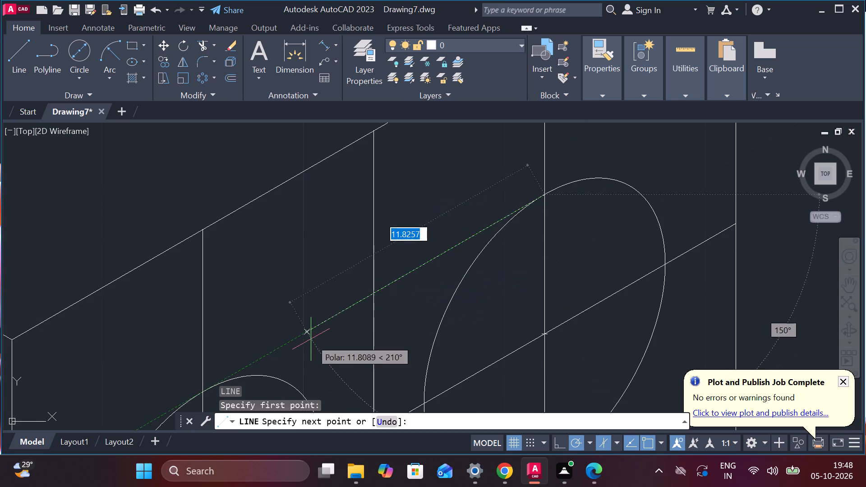
scroll(318, 274, down, 1)
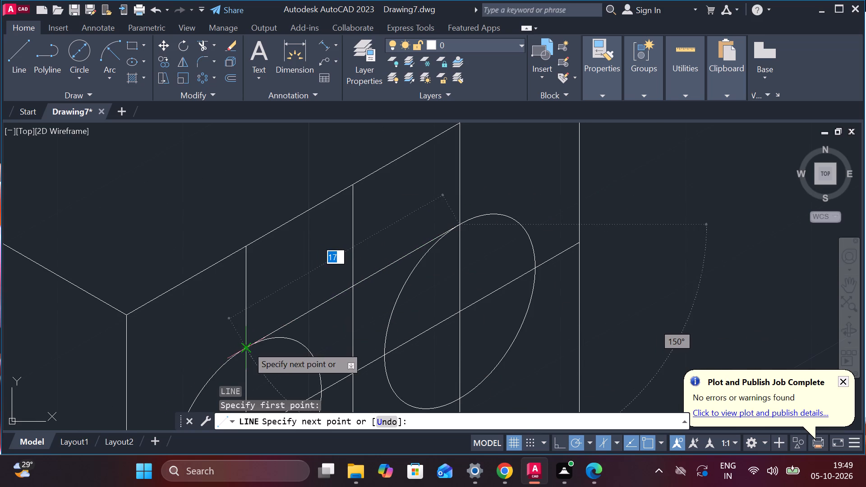
click(247, 346)
scroll(309, 283, down, 2)
key(Escape)
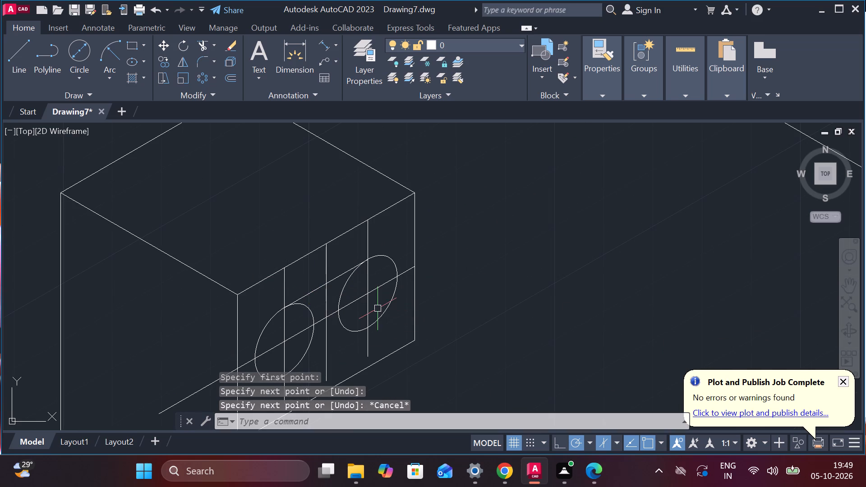
Draw a line joining the lower crossings of the right and left isocircles with their slot verticals.
key(l)
key(Return)
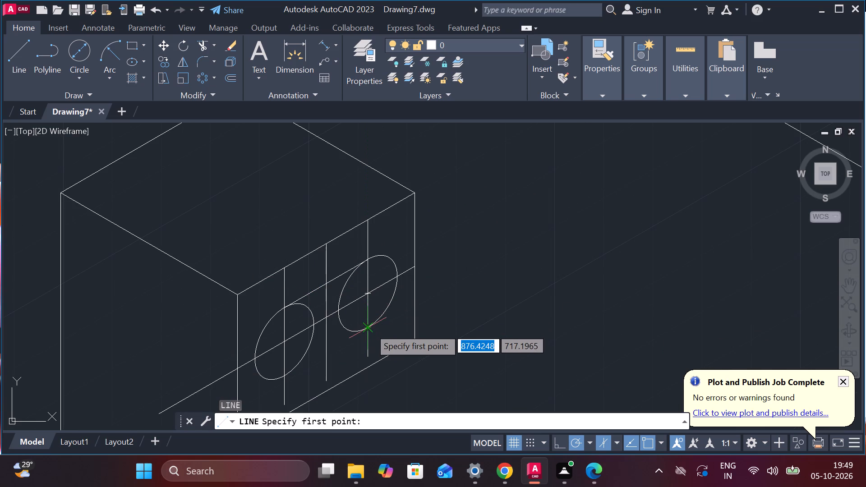
scroll(369, 328, up, 3)
click(359, 329)
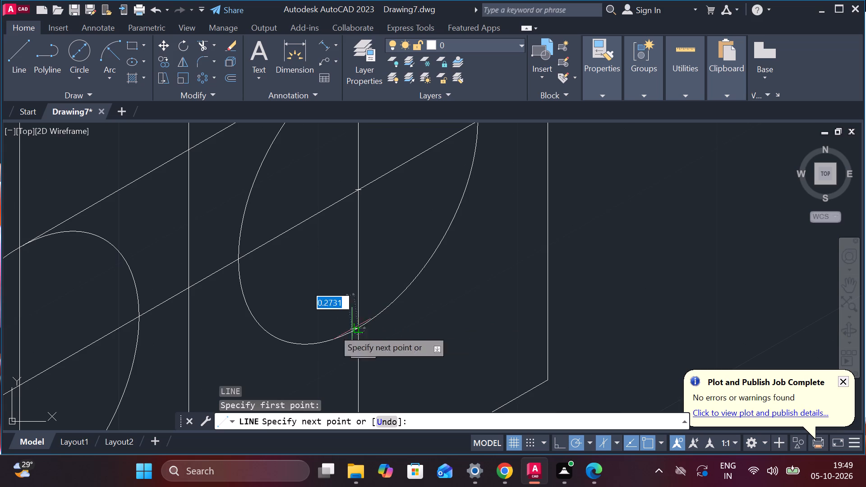
scroll(278, 339, down, 4)
middle_drag(276, 346, 405, 247)
scroll(382, 245, up, 4)
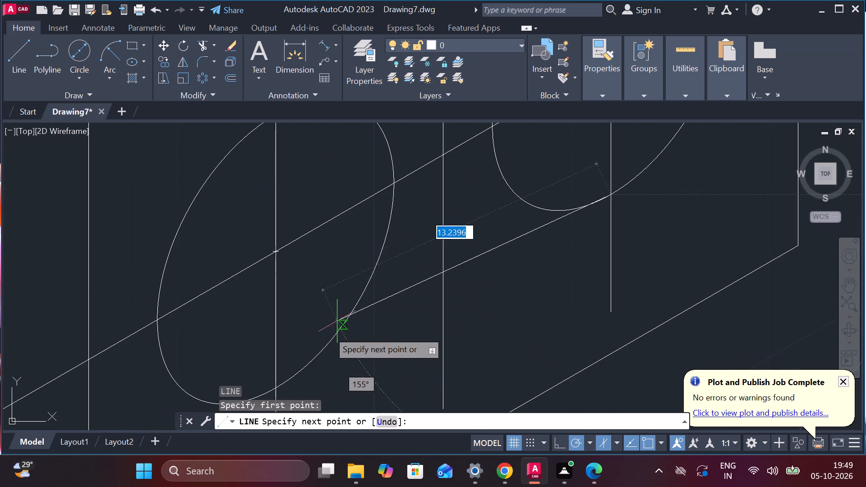
scroll(332, 323, down, 2)
middle_click(387, 290)
middle_drag(346, 322, 433, 271)
scroll(405, 285, up, 3)
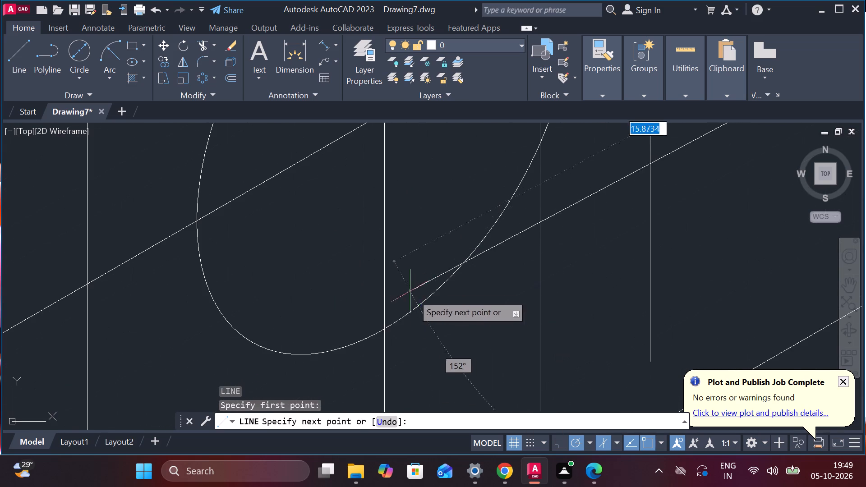
click(383, 333)
scroll(492, 271, down, 1)
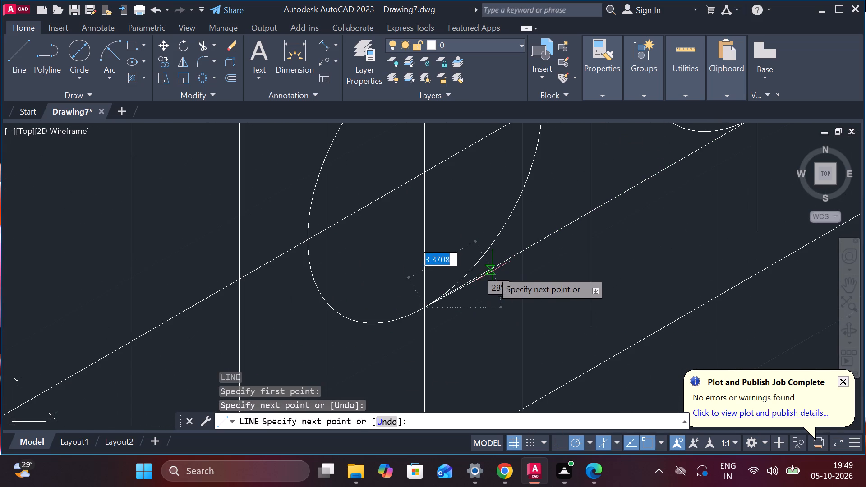
key(Escape)
Trim away the inner isocircle arcs and the construction lines inside the slot, leaving only its rounded outline.
scroll(519, 226, down, 3)
middle_drag(605, 289, 532, 352)
text(tr)
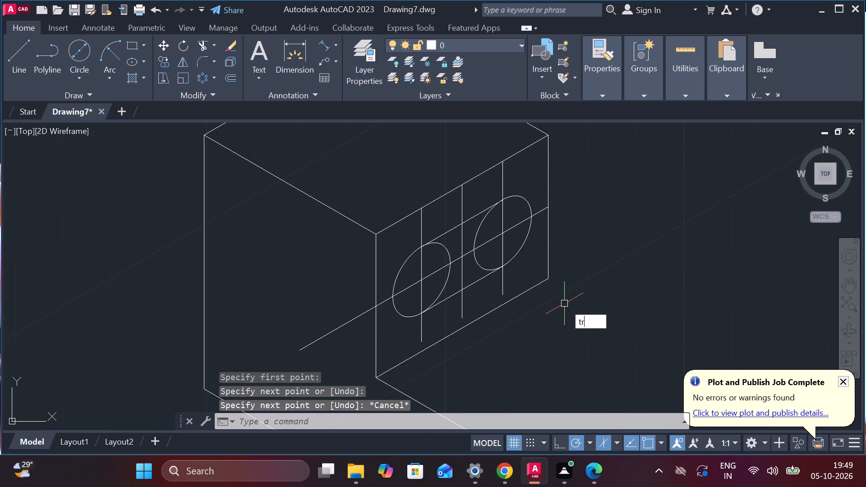
key(Return)
drag(495, 221, 433, 283)
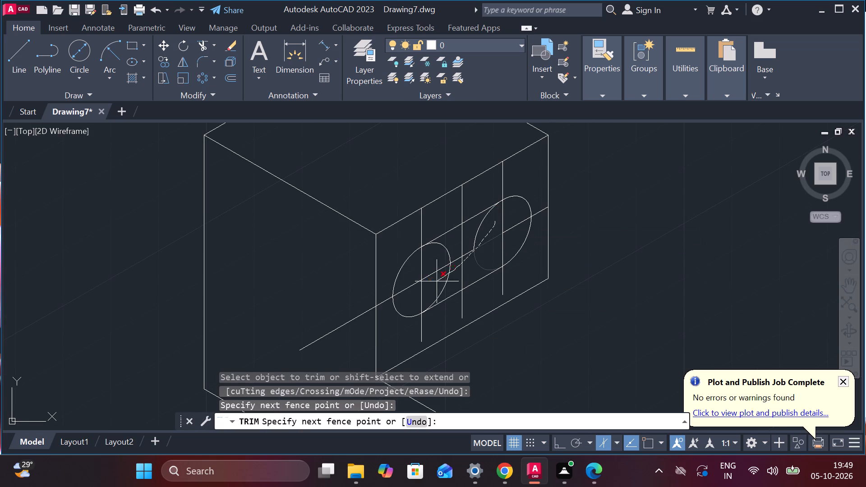
drag(433, 283, 409, 293)
drag(414, 271, 472, 252)
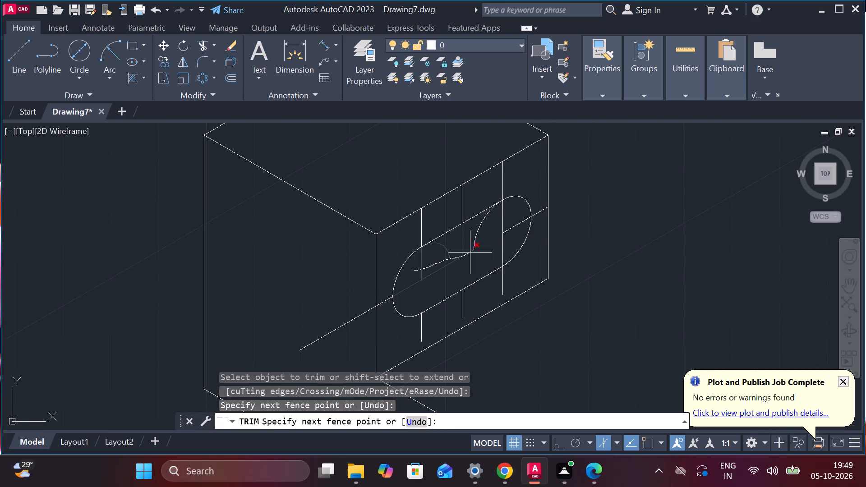
drag(472, 252, 460, 257)
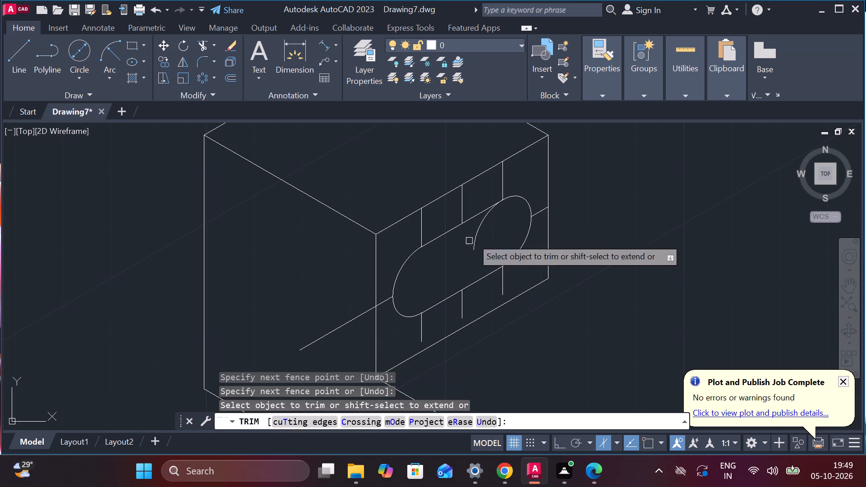
click(476, 230)
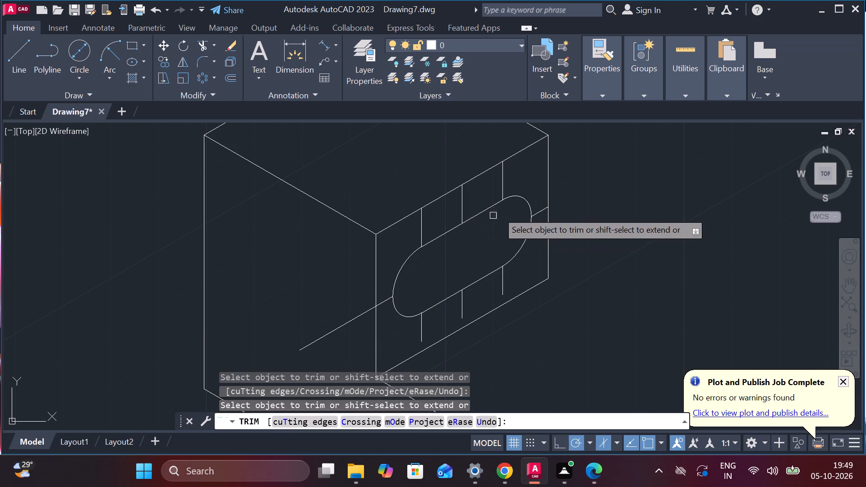
Trim off the leftover verticals above and below the slot and the midline pieces on both sides of it.
drag(517, 174, 413, 235)
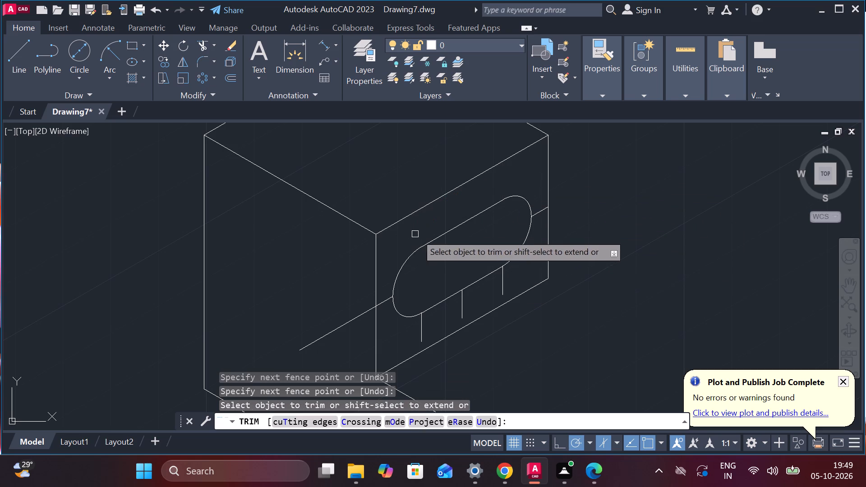
click(333, 331)
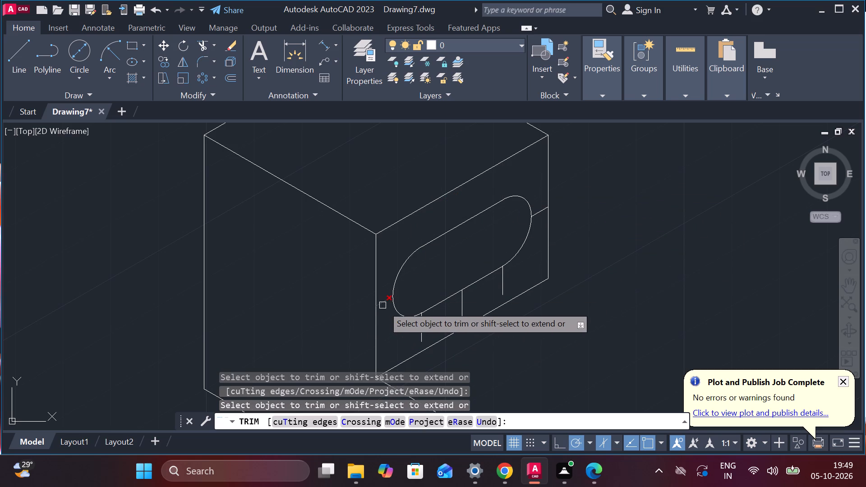
click(382, 305)
drag(405, 338, 506, 288)
click(536, 211)
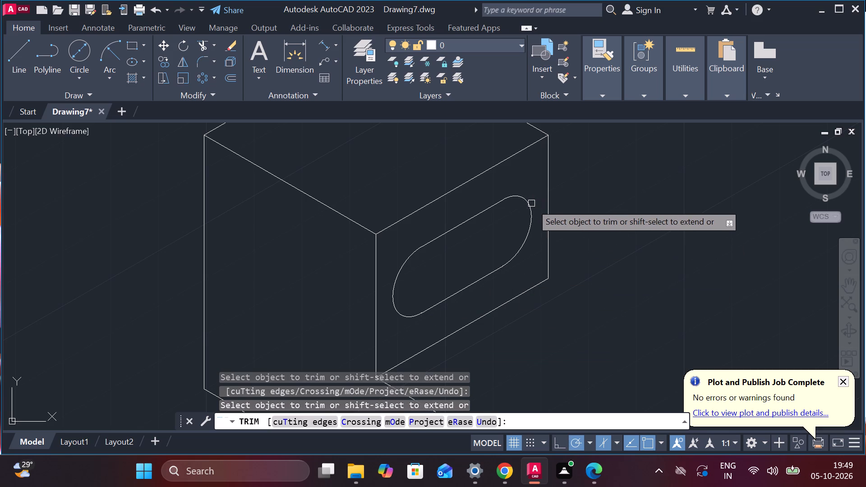
scroll(497, 197, down, 2)
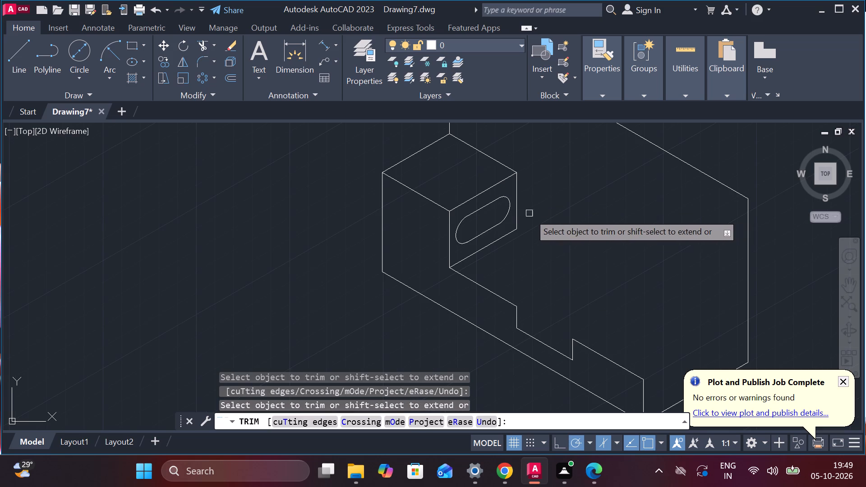
key(Escape)
From the notch's upper-left corner, draw lines of 22 units at 30° and 30 units parallel to the profile, closing at the opposite notch corner.
middle_drag(550, 256, 514, 255)
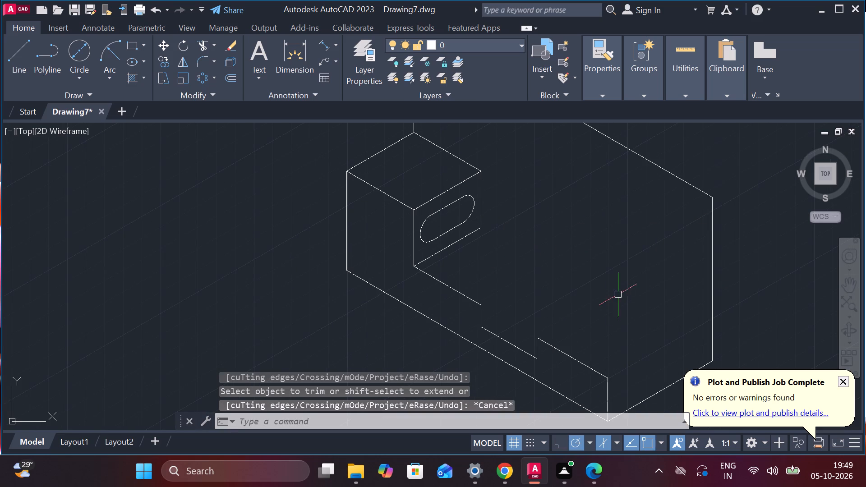
click(28, 46)
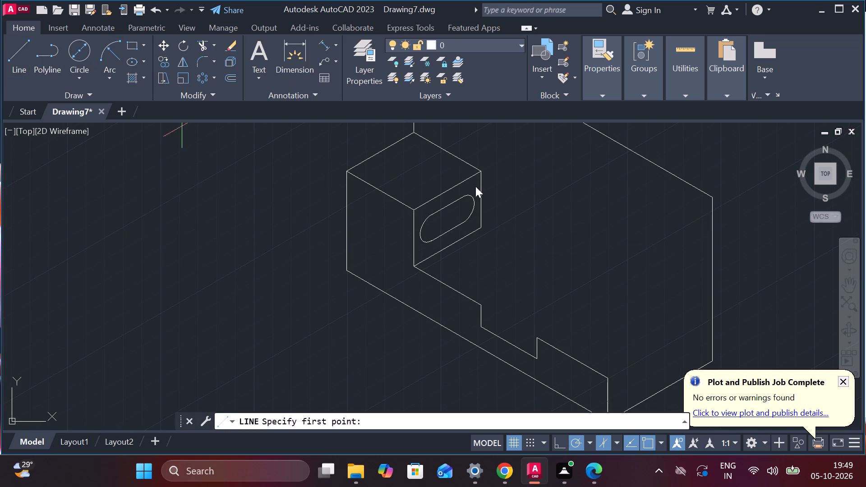
scroll(477, 305, up, 1)
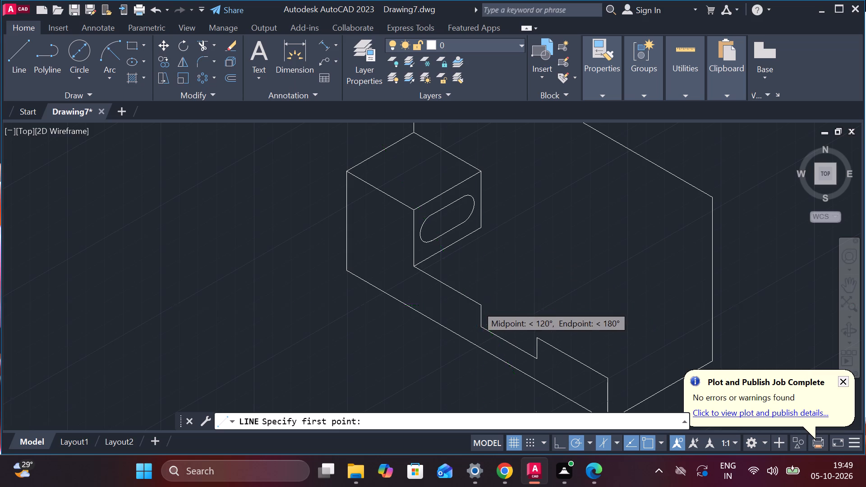
scroll(477, 305, up, 1)
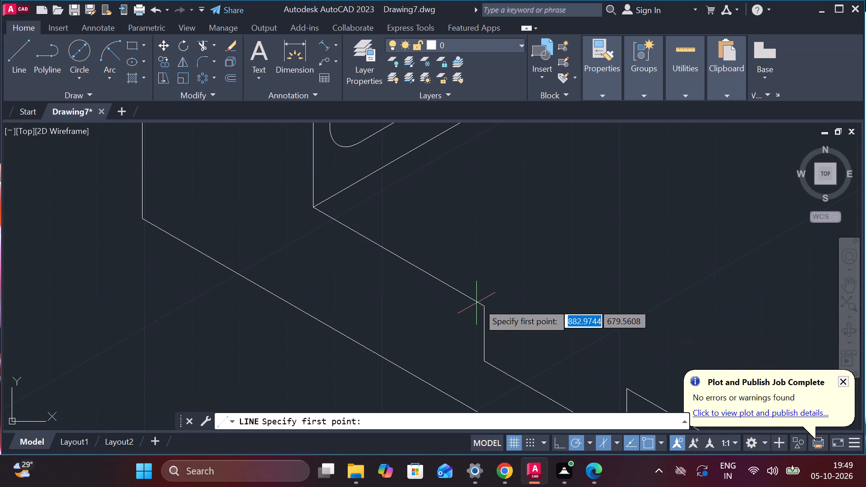
drag(483, 303, 498, 293)
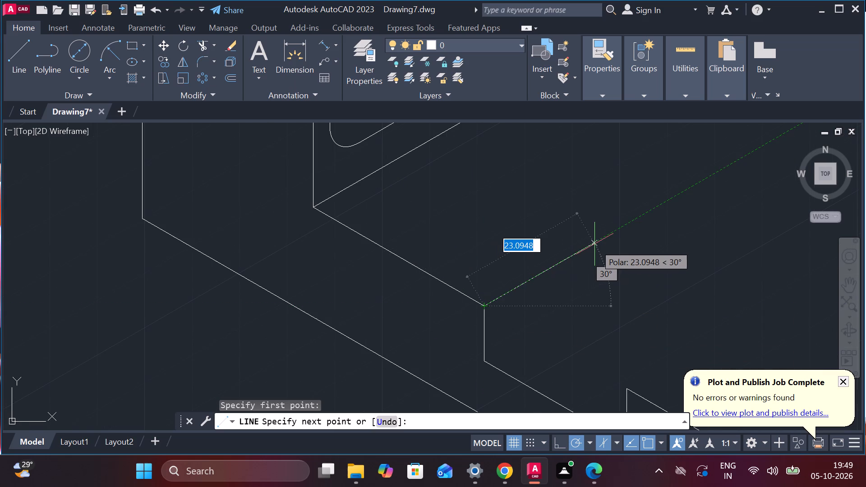
text(22)
key(Return)
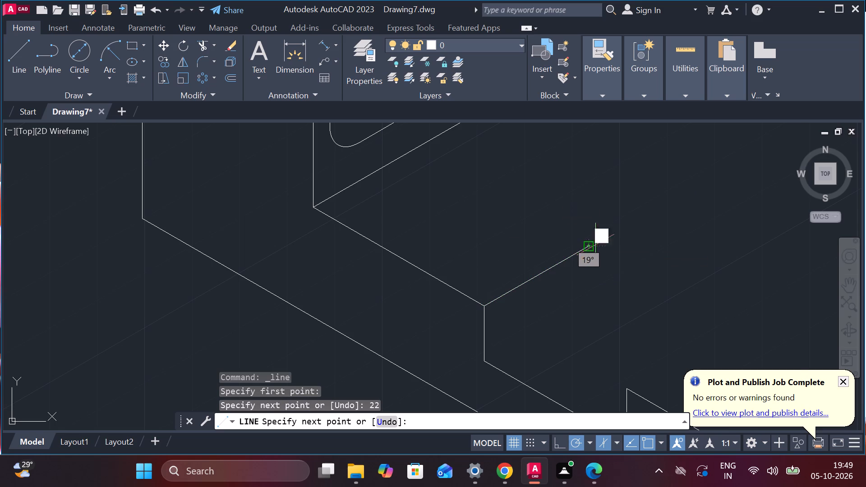
text(30)
key(Return)
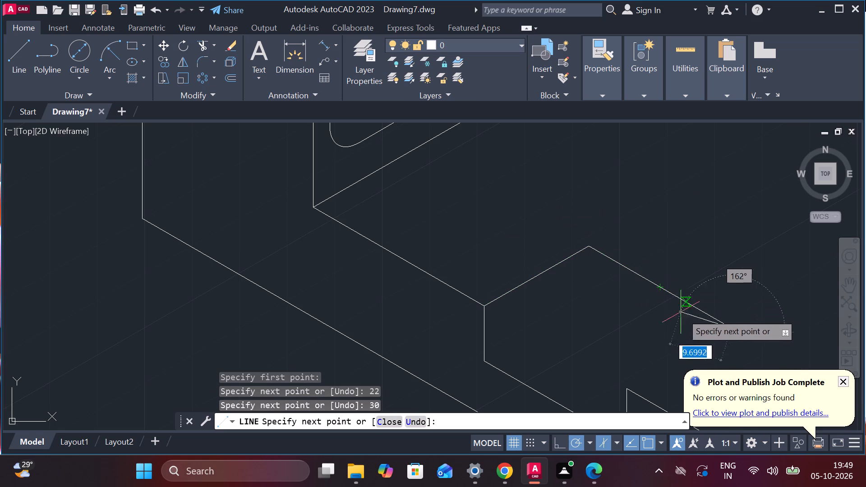
middle_drag(687, 326, 668, 231)
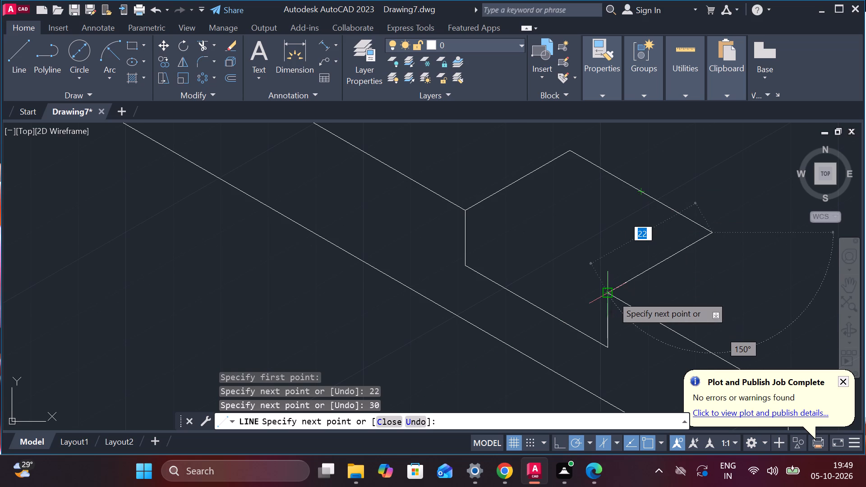
click(612, 295)
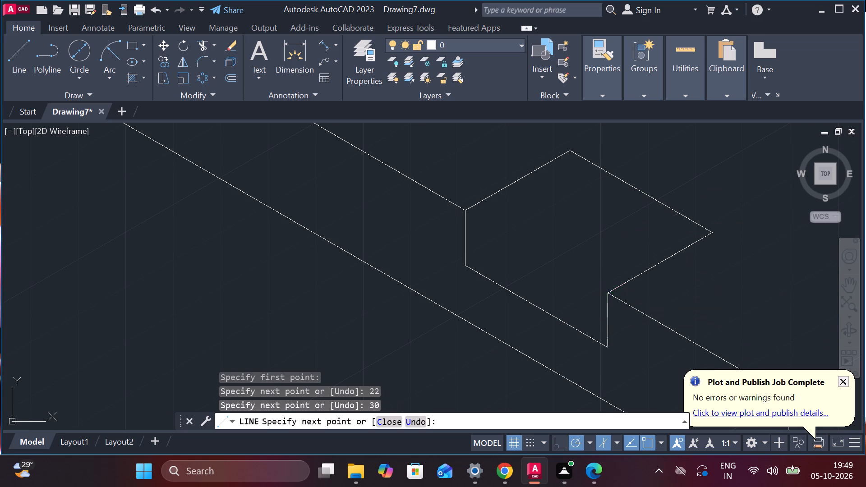
key(Escape)
Draw a line at 30° from the top of the lower front corner edge to beyond the right vertical edge.
scroll(656, 249, down, 2)
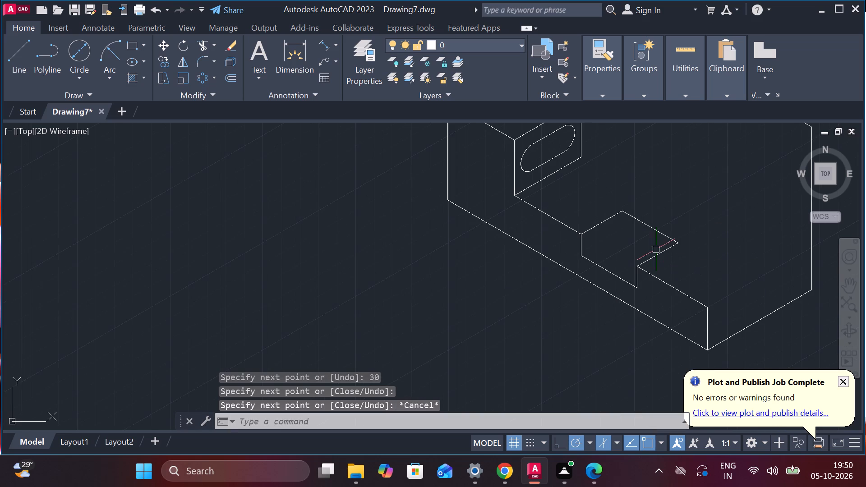
middle_drag(673, 198, 524, 219)
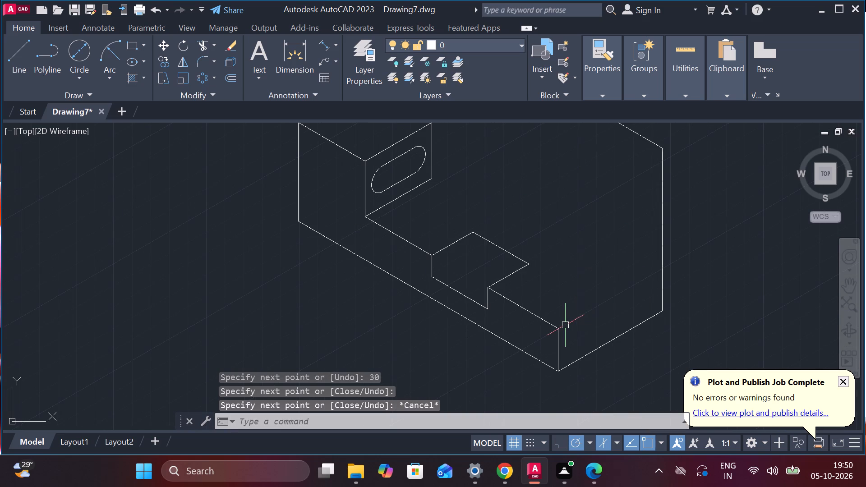
middle_drag(573, 317, 498, 275)
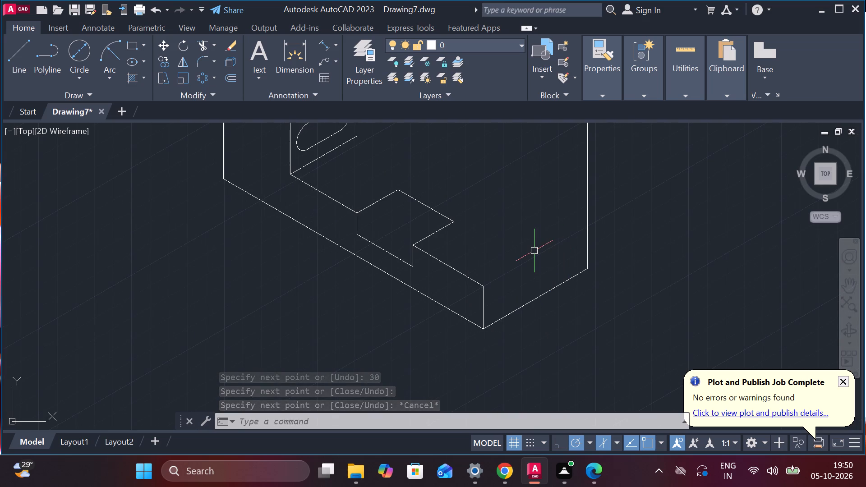
key(l)
key(Return)
click(487, 284)
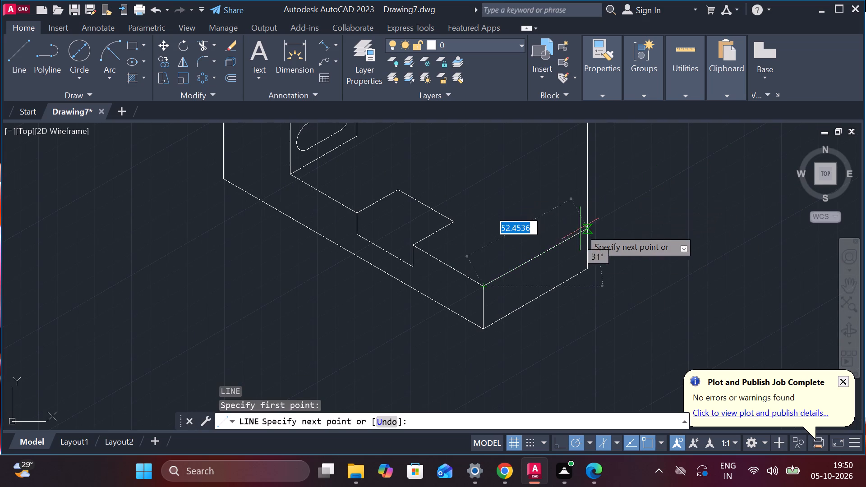
click(614, 218)
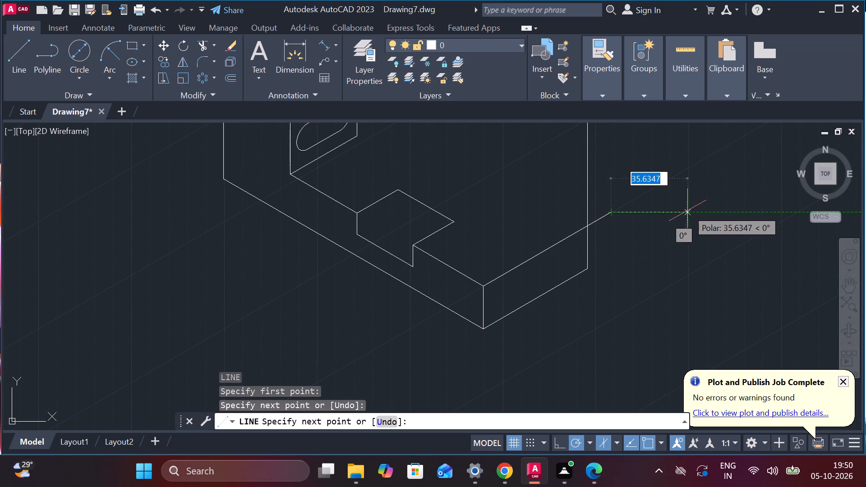
key(Escape)
Trim the new line's overshoot beyond the right vertical edge.
text(tr)
key(Return)
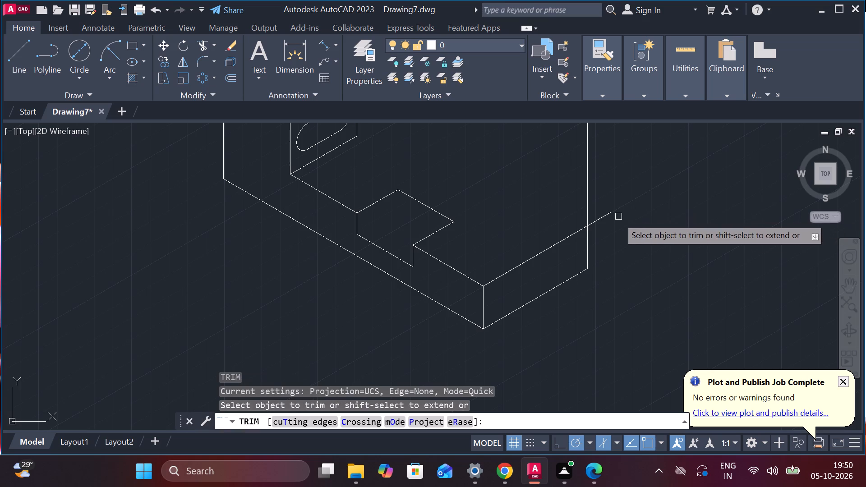
click(598, 223)
key(Escape)
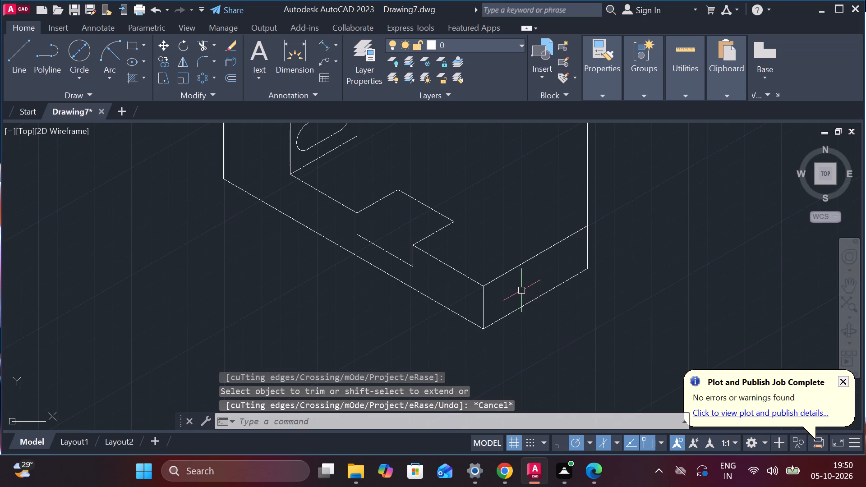
Fillet the base's top front corner between the profile edge and the new 30° line with radius 5.
scroll(514, 261, up, 1)
key(f)
key(Return)
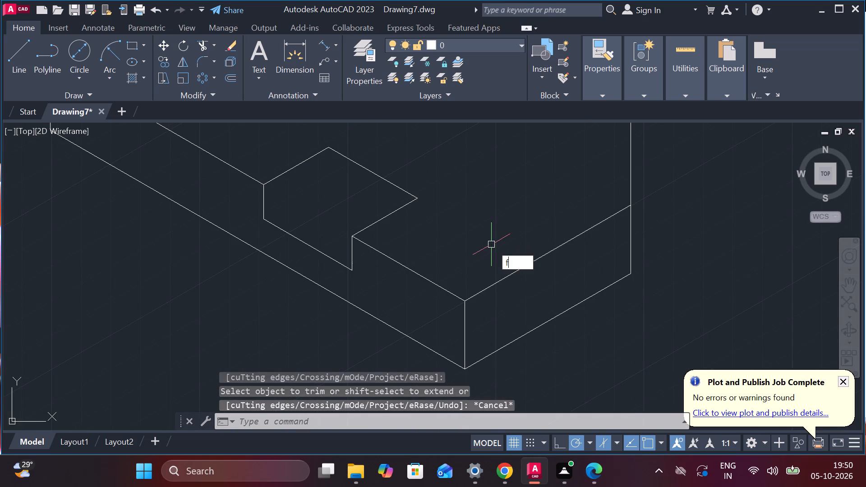
key(r)
key(Return)
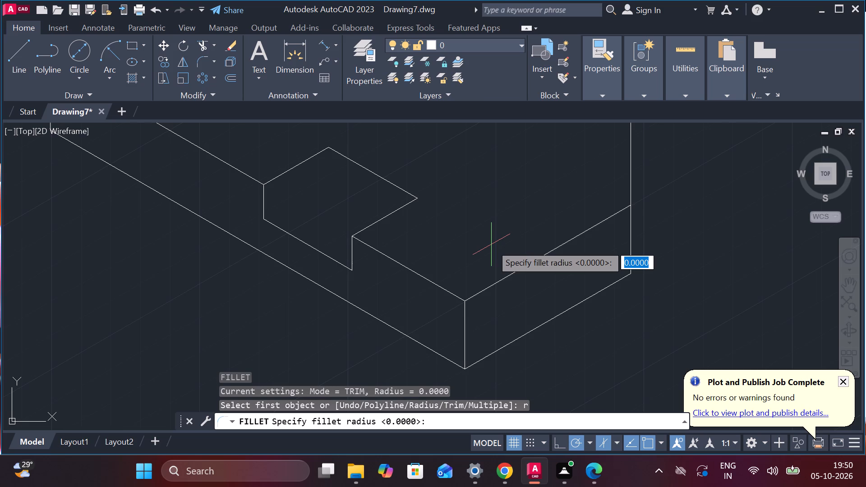
key(5)
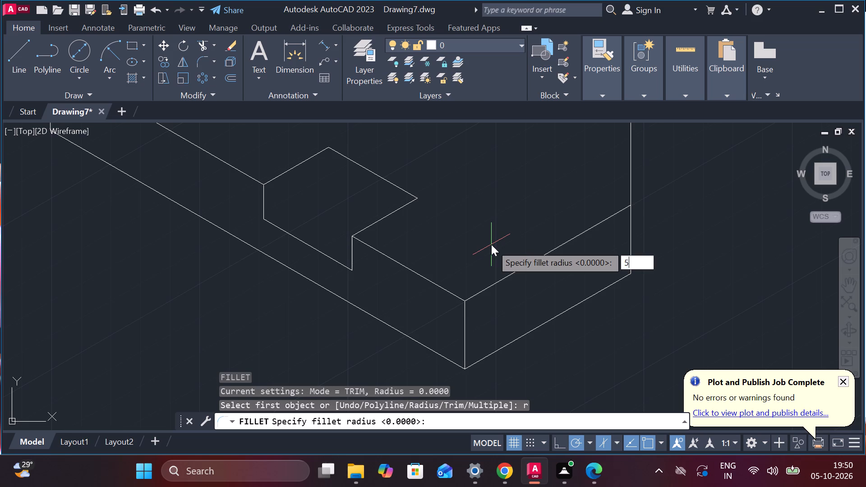
key(Return)
click(430, 278)
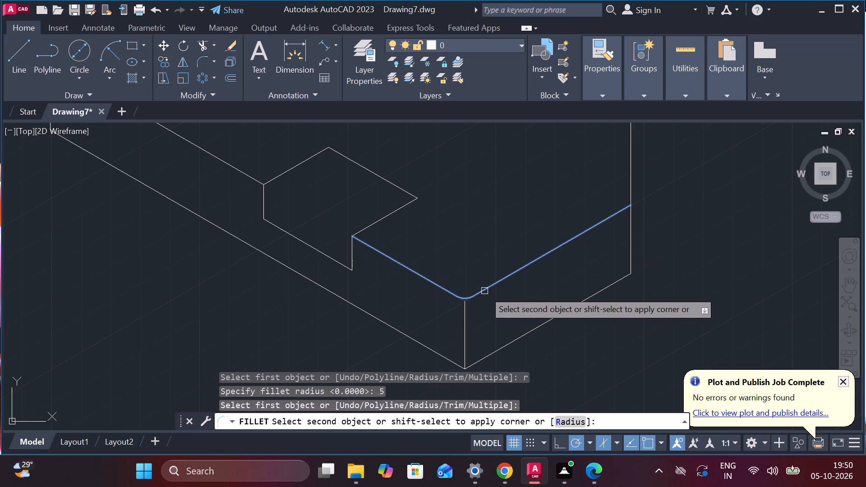
click(484, 291)
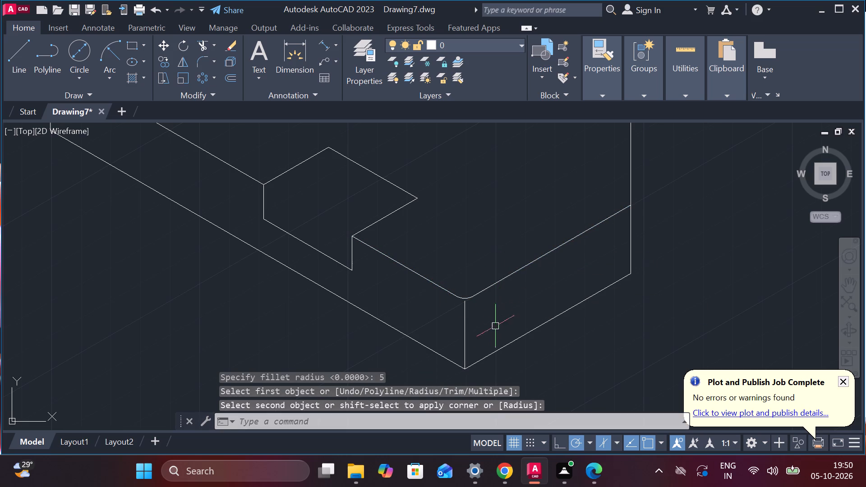
Fillet the base's bottom front corner between the two lower edges with radius 5.
key(space)
click(437, 357)
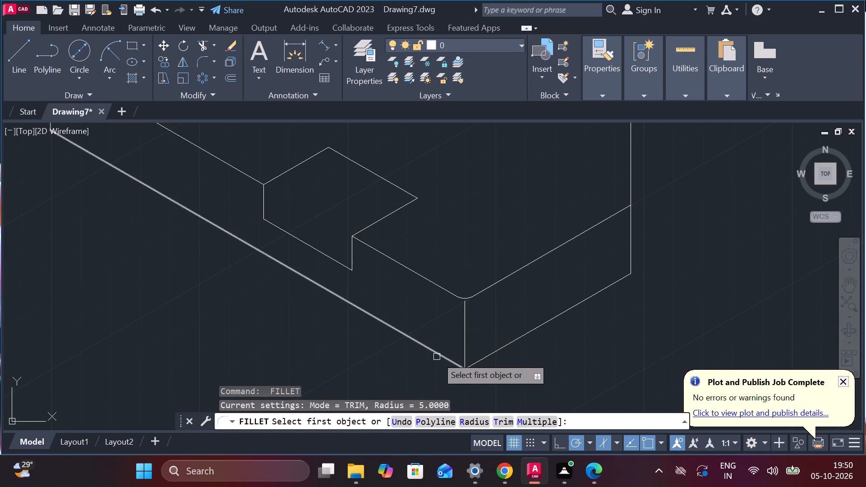
click(488, 361)
Erase the vertical edge line at the filleted front corner of the base.
scroll(517, 352, down, 1)
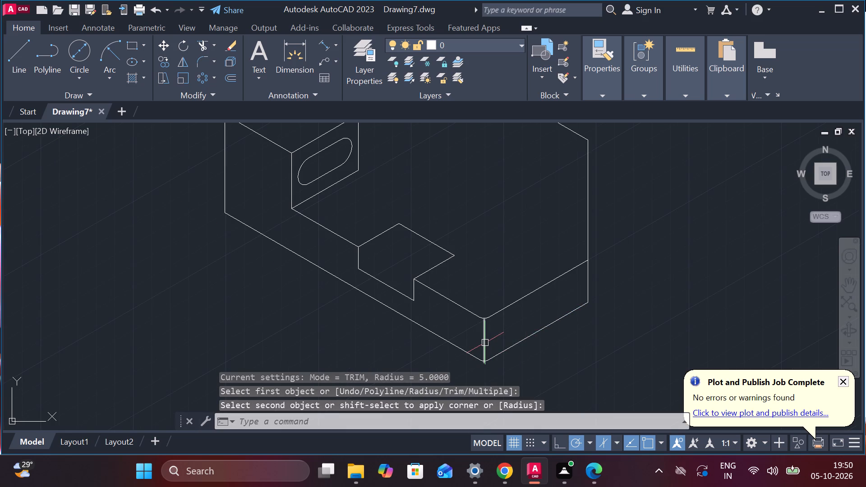
click(485, 343)
key(e)
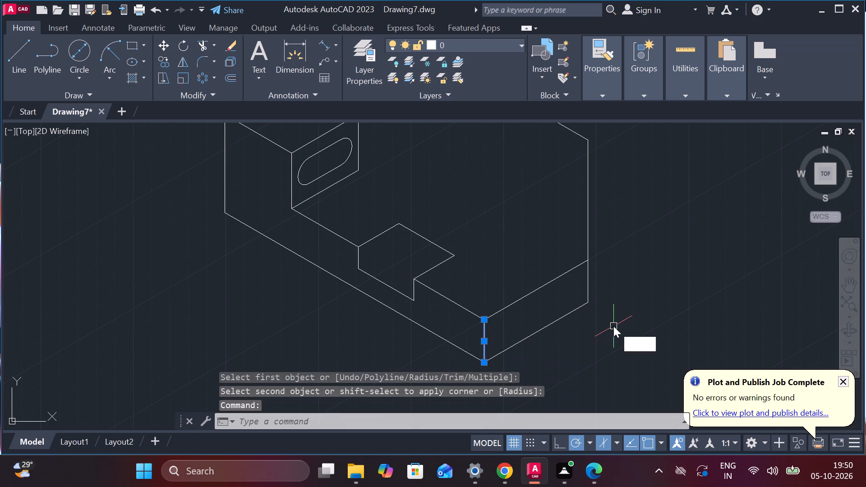
key(Return)
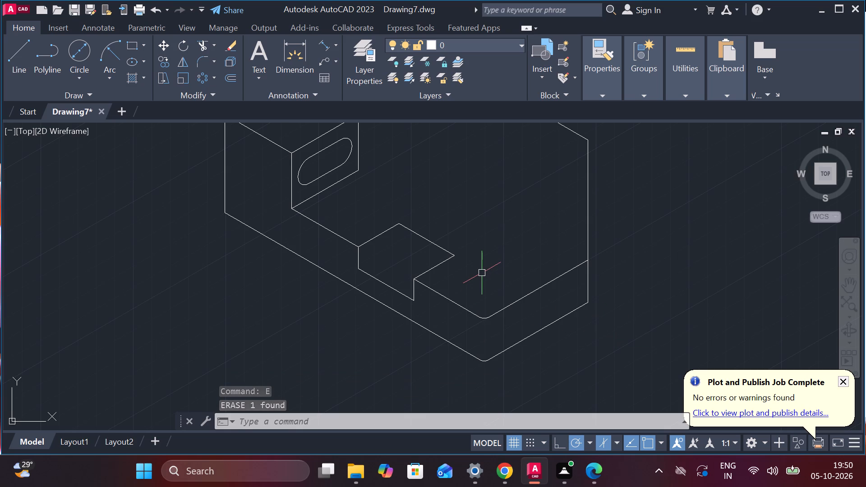
From the notch's upper inner corner, draw a 10-unit line straight down, continuing to the lower end of the notch's vertical front edge.
scroll(482, 273, down, 1)
middle_drag(489, 259, 511, 288)
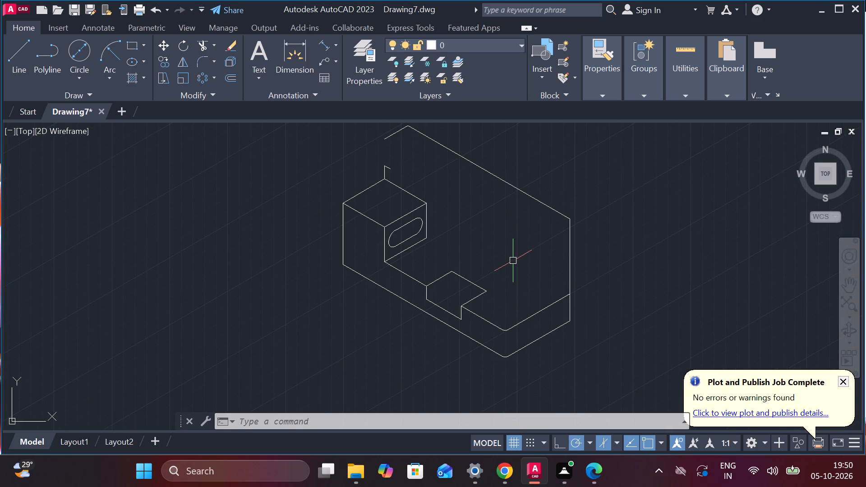
scroll(513, 261, up, 2)
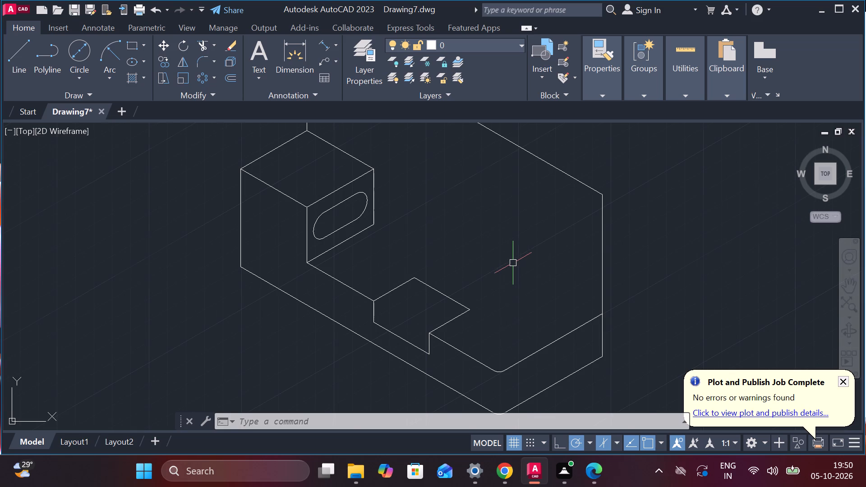
middle_drag(510, 264, 495, 245)
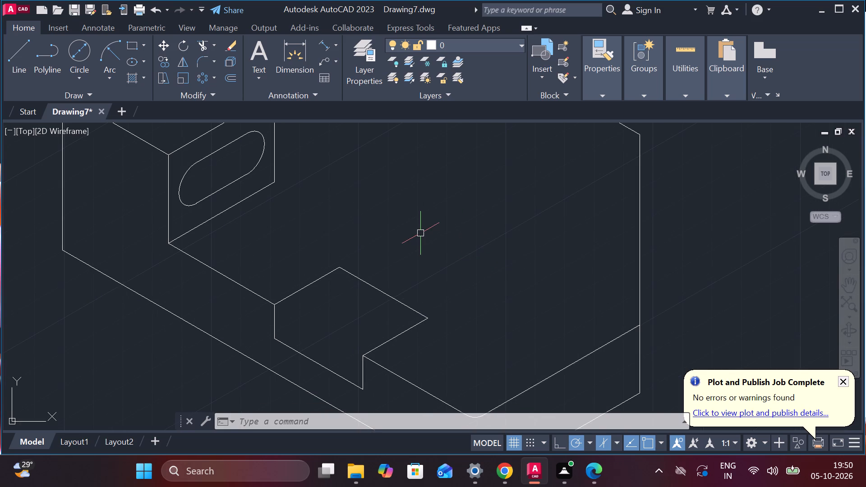
key(l)
key(Return)
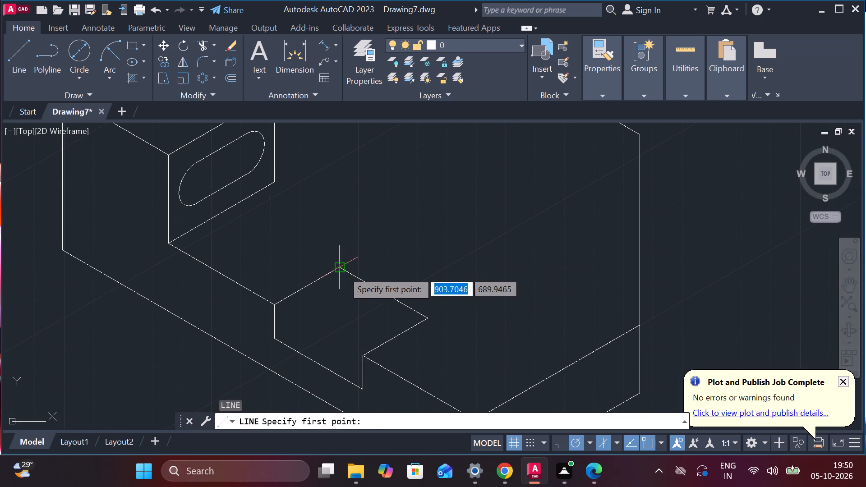
click(343, 271)
text(10)
key(Return)
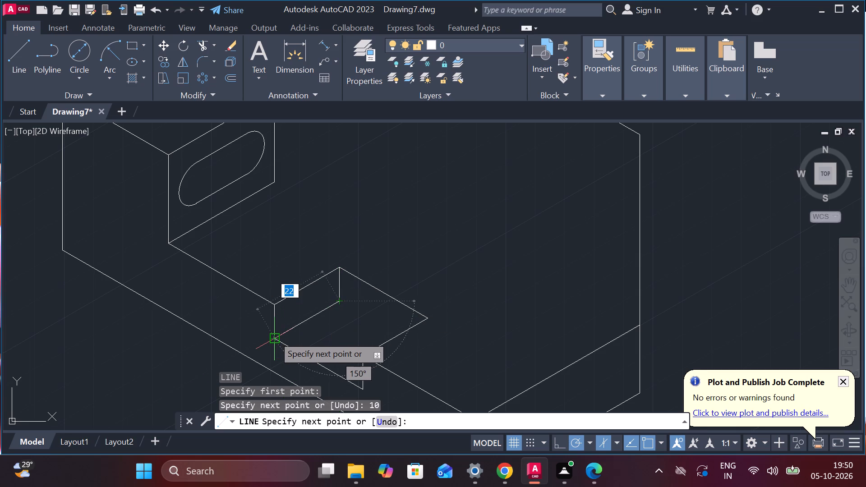
scroll(273, 335, up, 2)
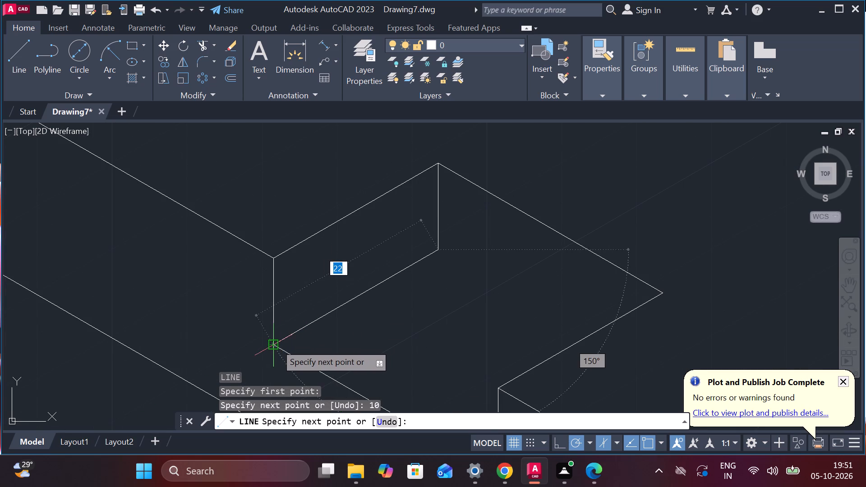
click(276, 344)
key(Escape)
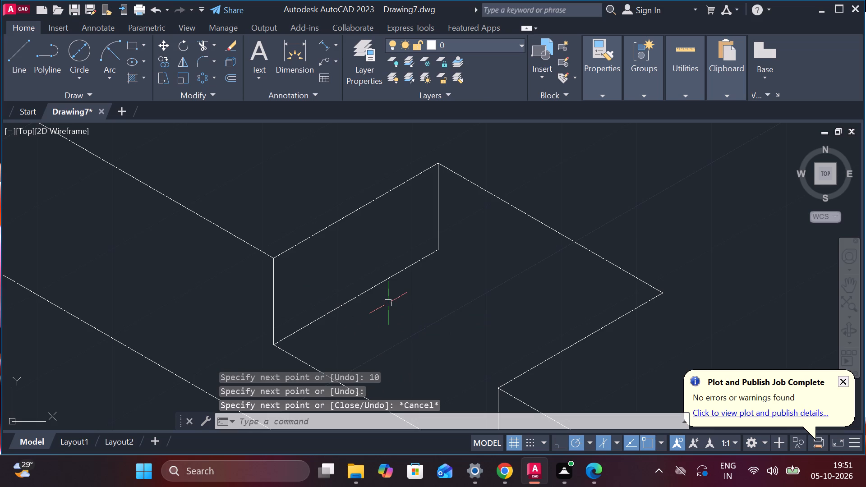
Draw a line at 330° from the notch floor's inner corner to just past the notch's opposite upper edge.
key(l)
key(Return)
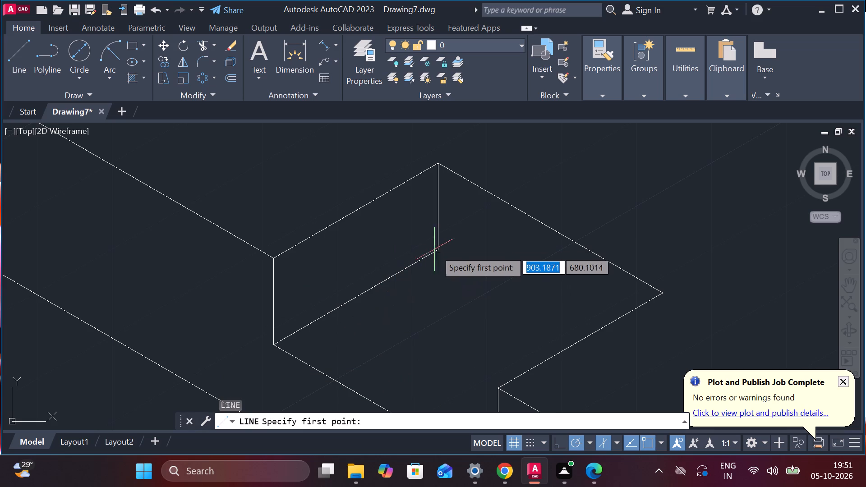
click(435, 249)
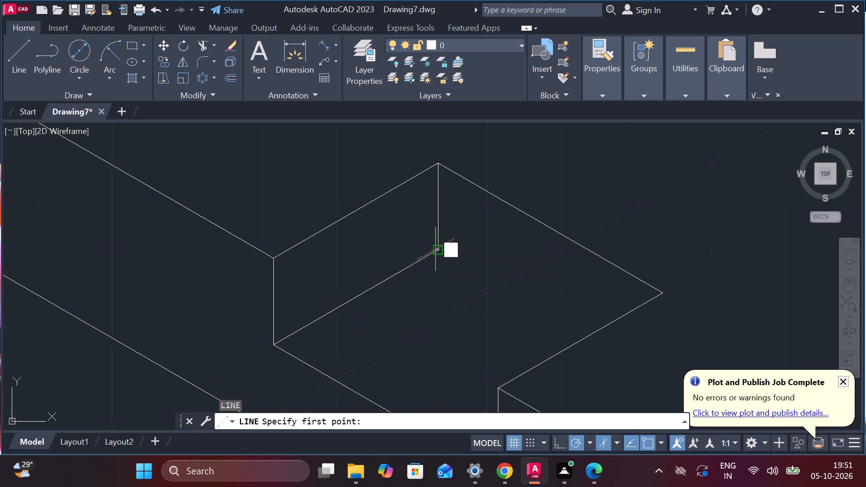
click(602, 345)
key(Escape)
Trim the new floor line's overshoot beyond the notch's upper edge.
text(tr)
key(Return)
click(598, 341)
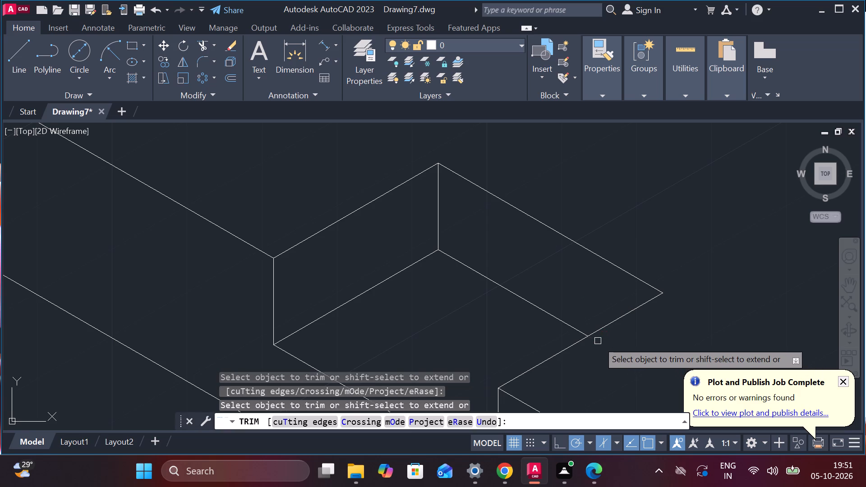
scroll(598, 341, down, 1)
key(Escape)
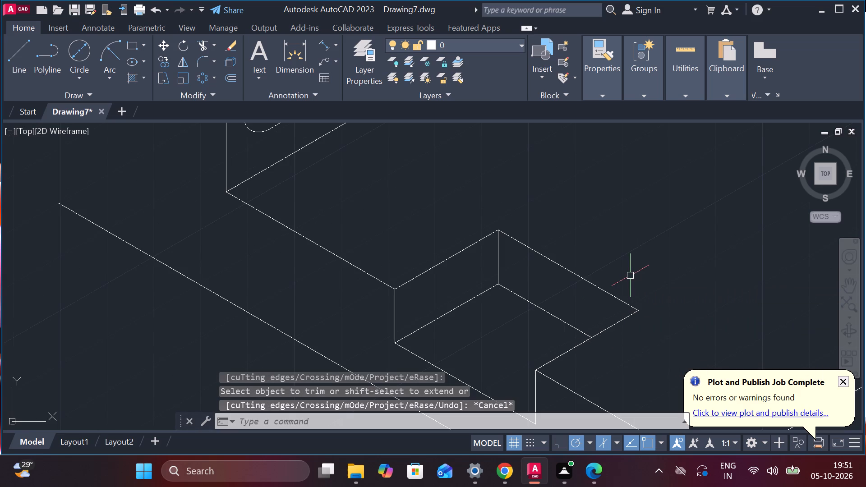
Draw a 12-diameter isocircle on the top isoplane, centred at the midpoint of the notch floor's back edge.
text(el)
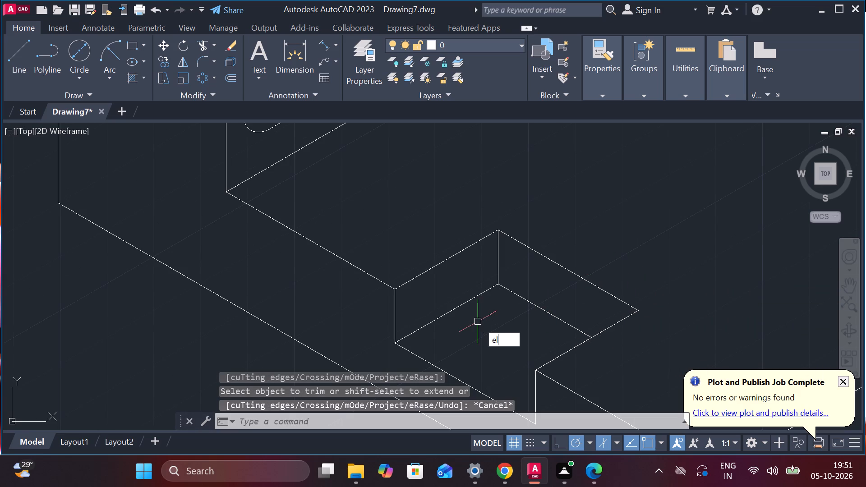
key(Return)
key(i)
key(Return)
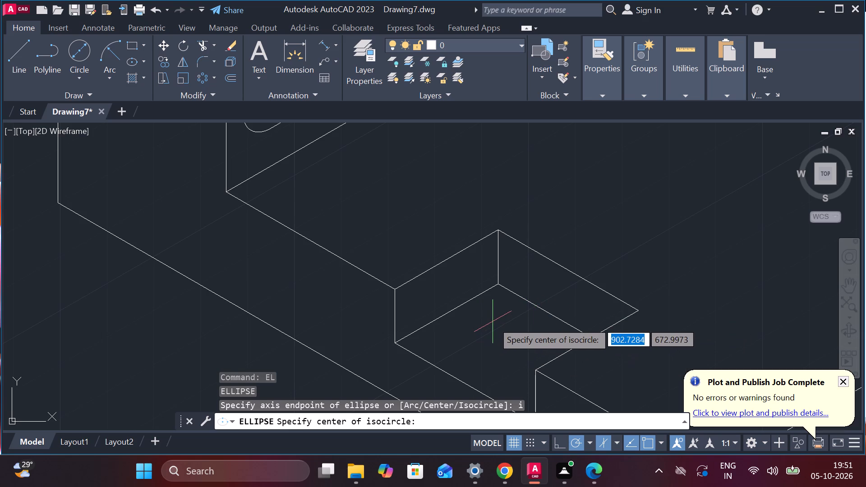
click(541, 309)
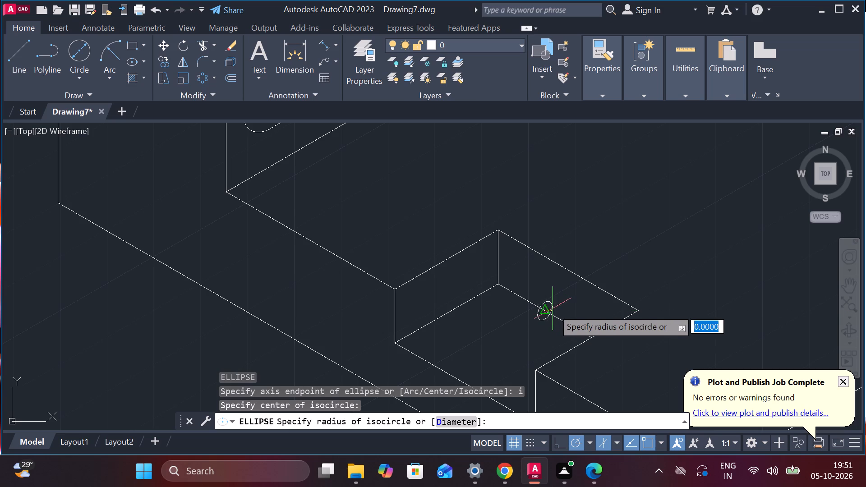
key(F5)
key(F5)
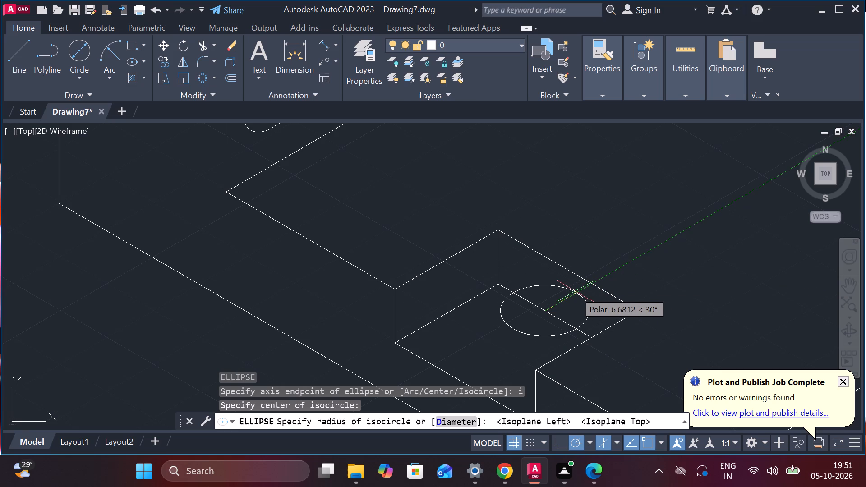
key(d)
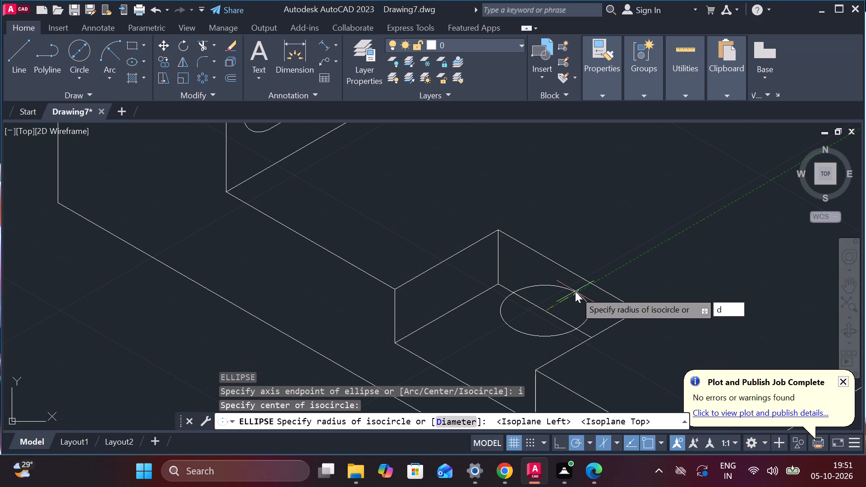
key(Return)
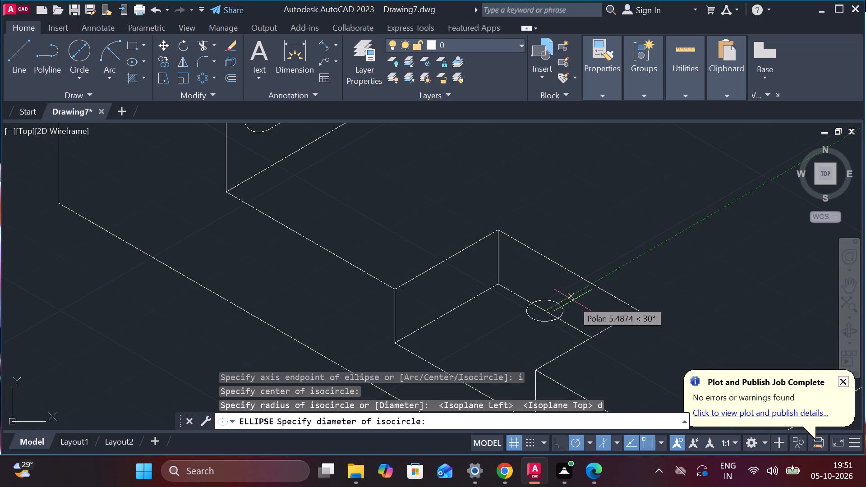
text(12)
key(Return)
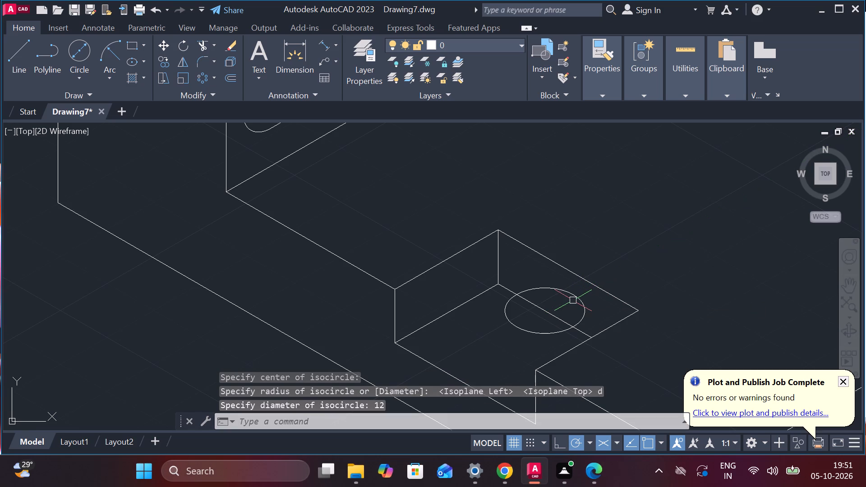
click(579, 293)
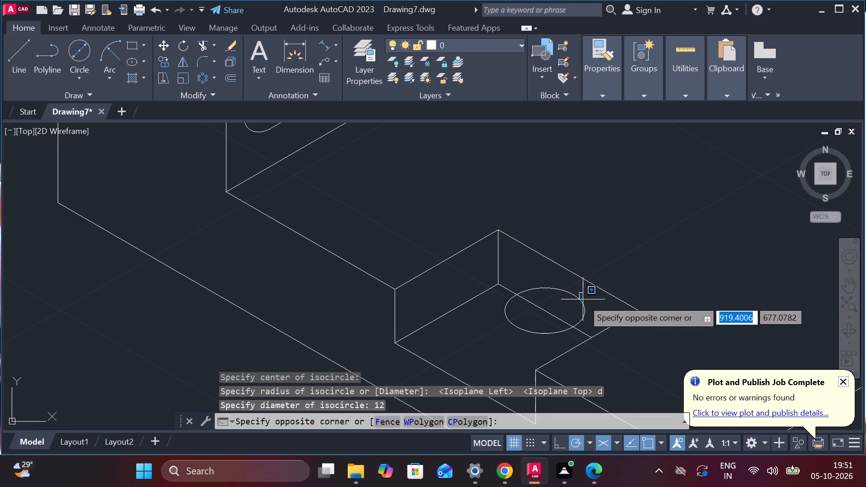
click(583, 299)
Draw two crossing construction lines over the notch floor, starting from the midpoints of its back edge and adjacent side edge.
click(24, 46)
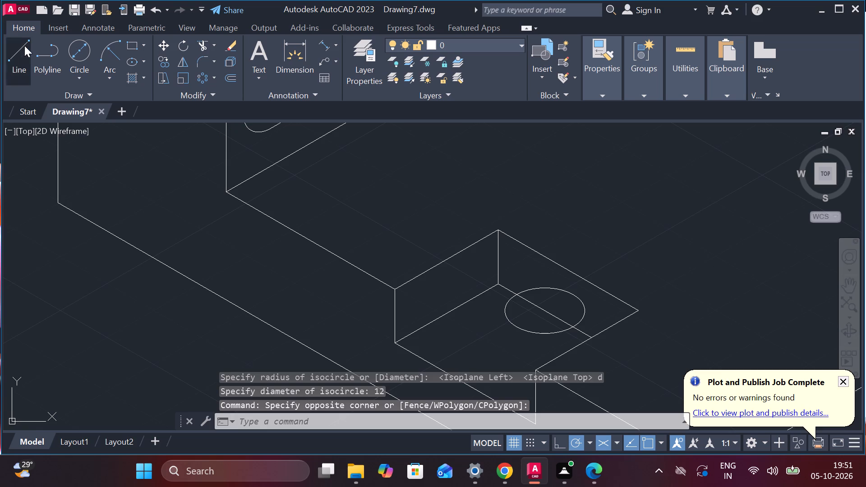
click(542, 310)
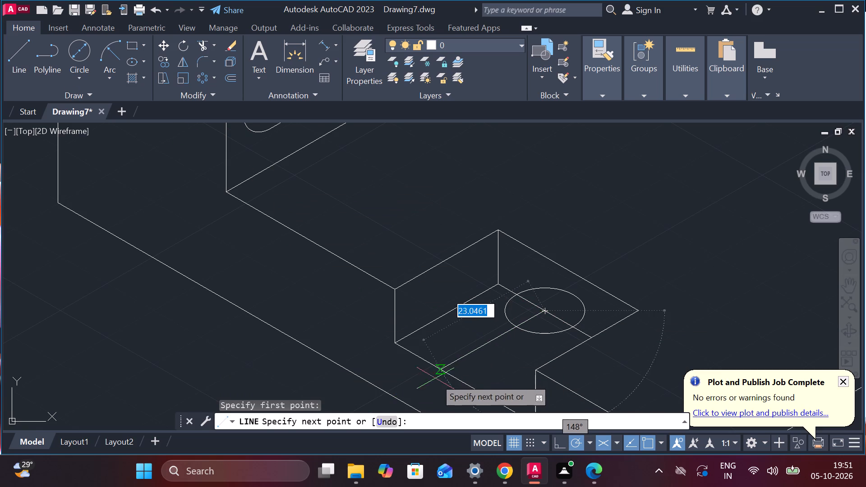
click(421, 383)
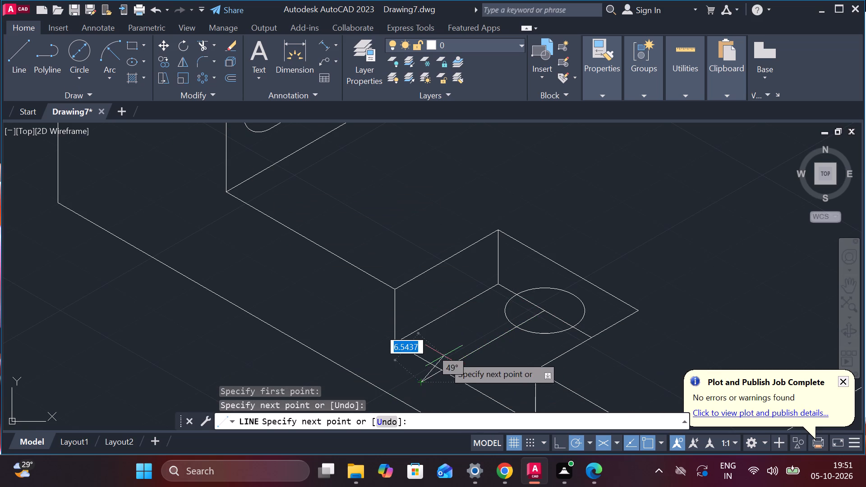
key(Escape)
key(l)
key(Return)
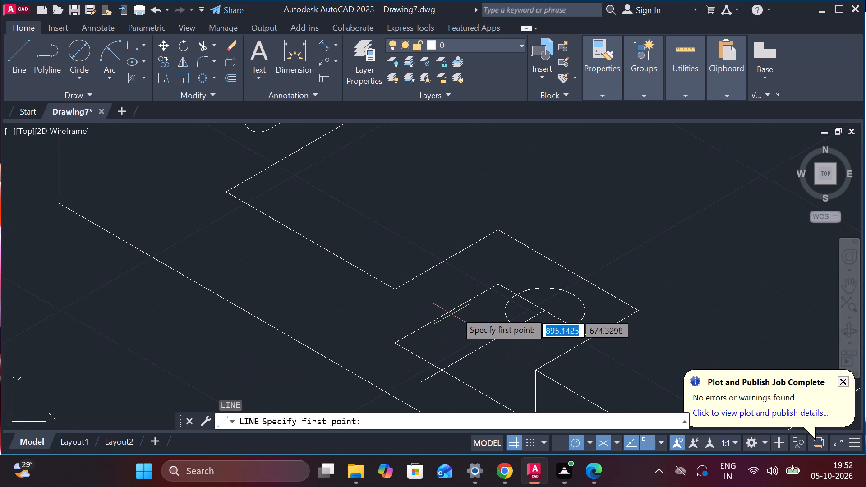
click(445, 315)
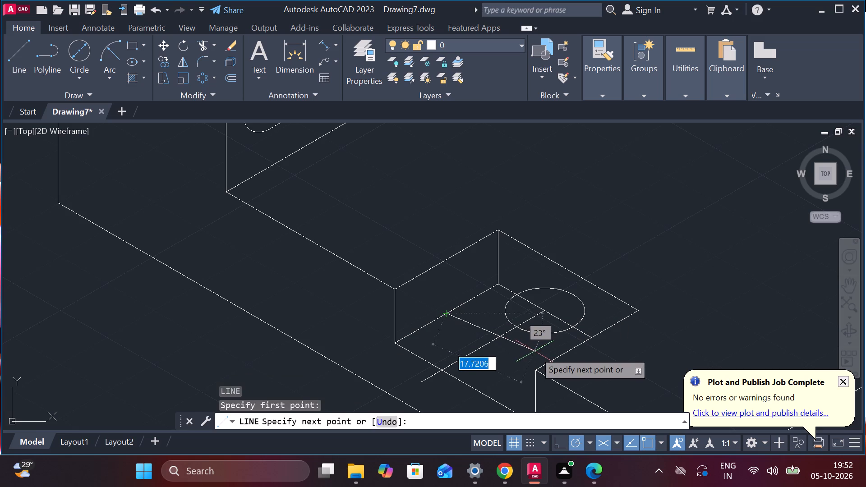
click(528, 360)
key(Escape)
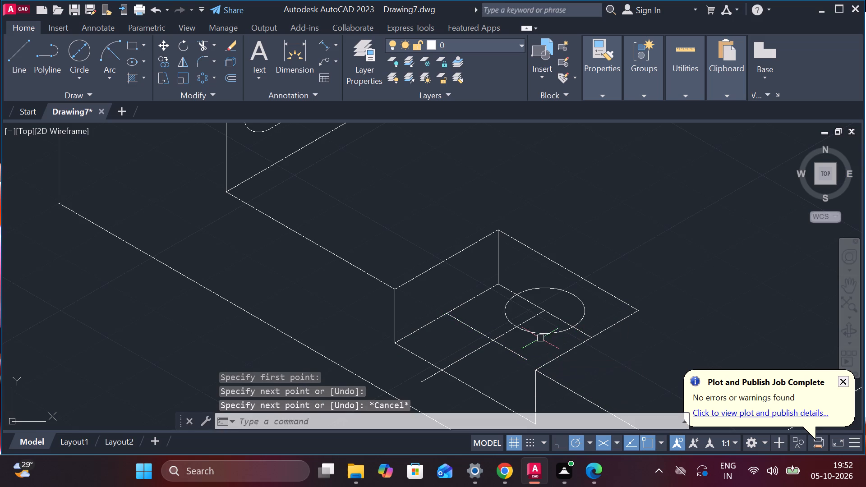
Move the isocircle from its centre to the intersection of the two construction lines.
click(543, 336)
key(m)
key(Return)
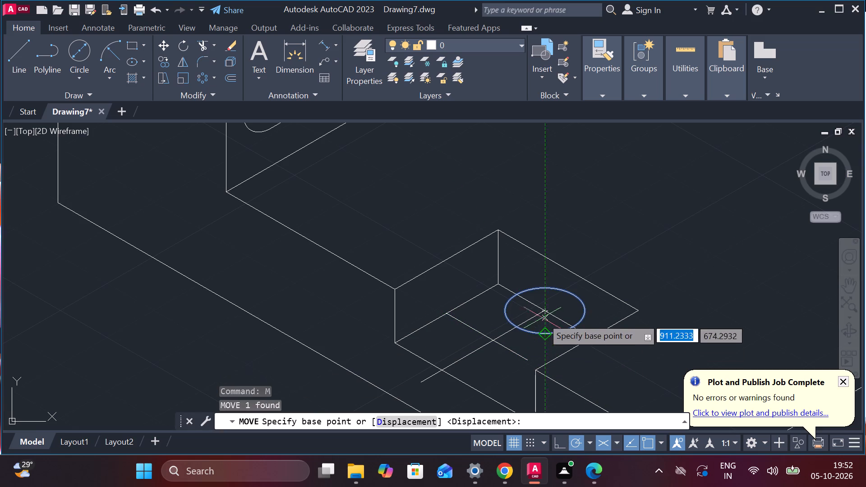
click(542, 314)
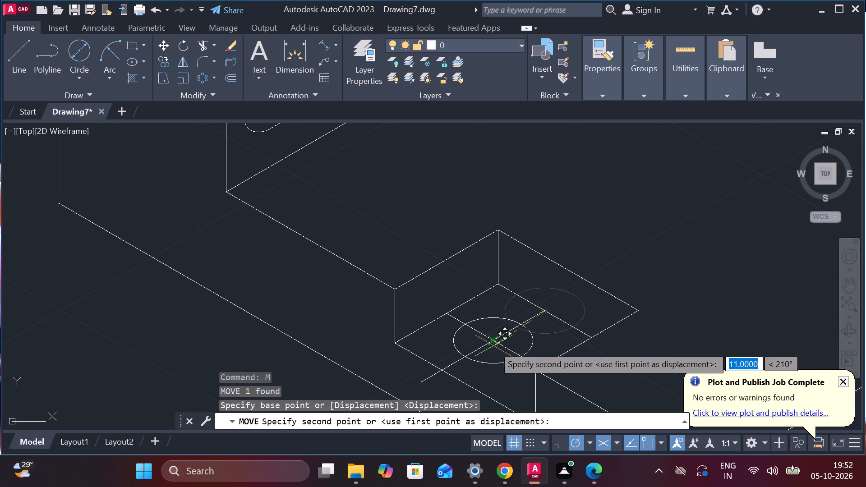
scroll(492, 345, up, 3)
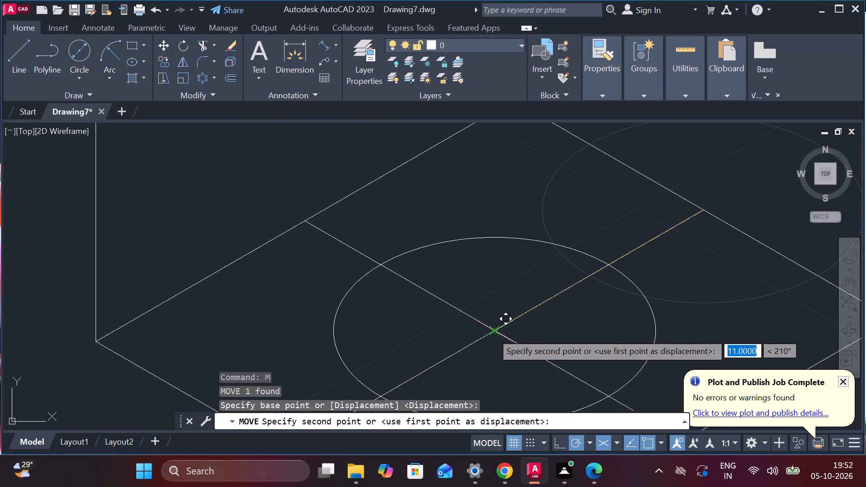
click(492, 333)
scroll(499, 312, down, 2)
key(grave)
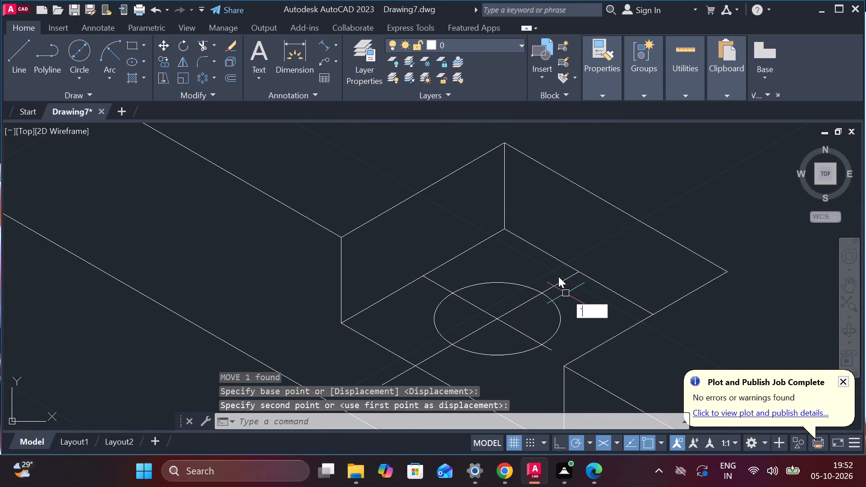
key(Escape)
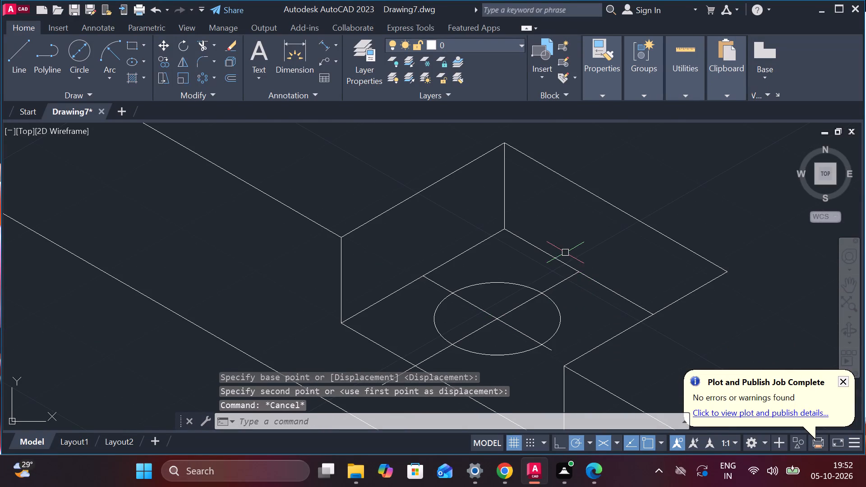
Erase the two construction lines that cross at the centre of the isocircle on the notch floor.
click(561, 281)
click(472, 306)
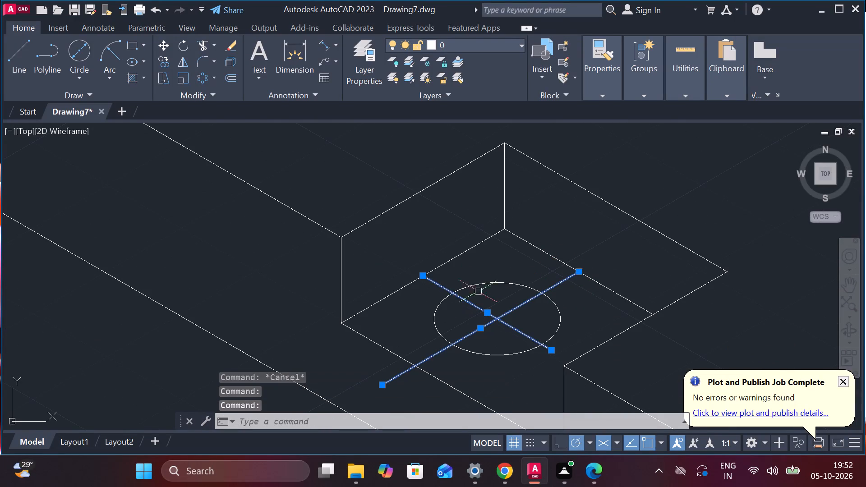
key(e)
key(Return)
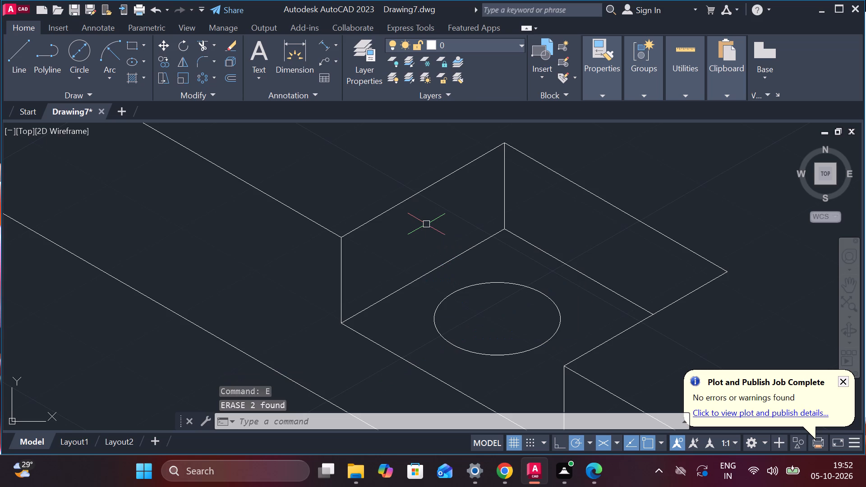
Draw connected lines from the free end of the short stub above the block: 20 straight up, then 20 at 30°.
scroll(422, 225, down, 2)
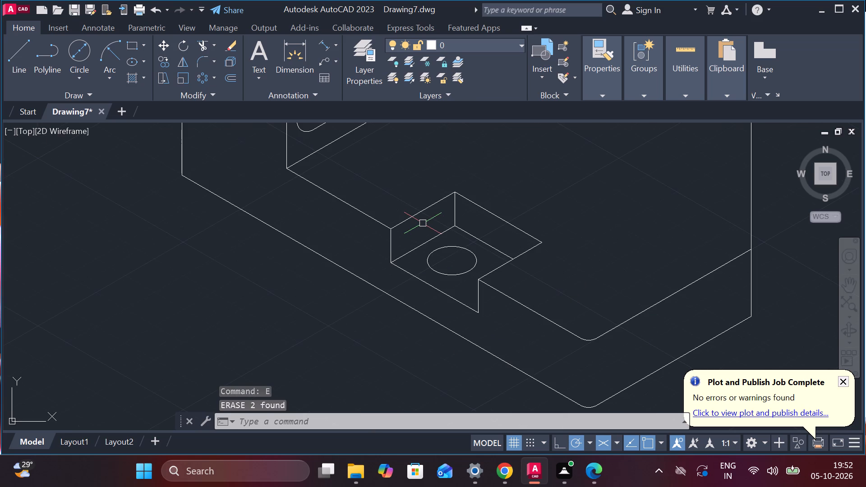
scroll(495, 203, down, 1)
middle_drag(556, 196, 408, 309)
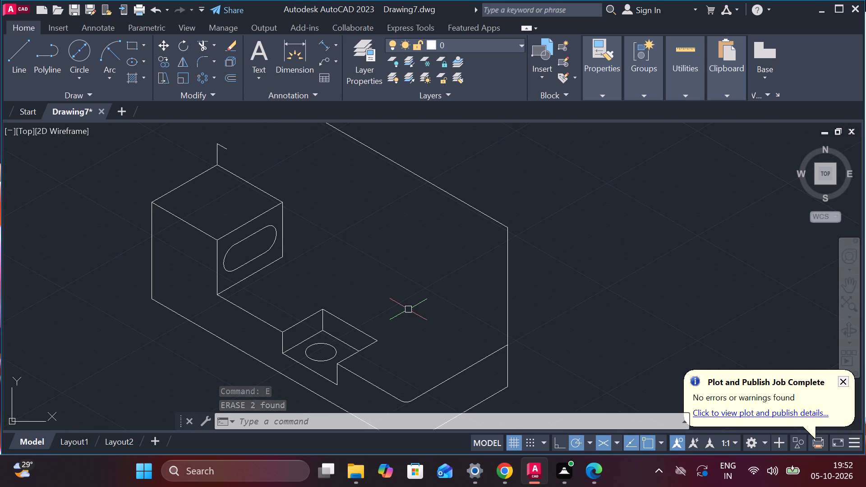
middle_drag(436, 278, 449, 256)
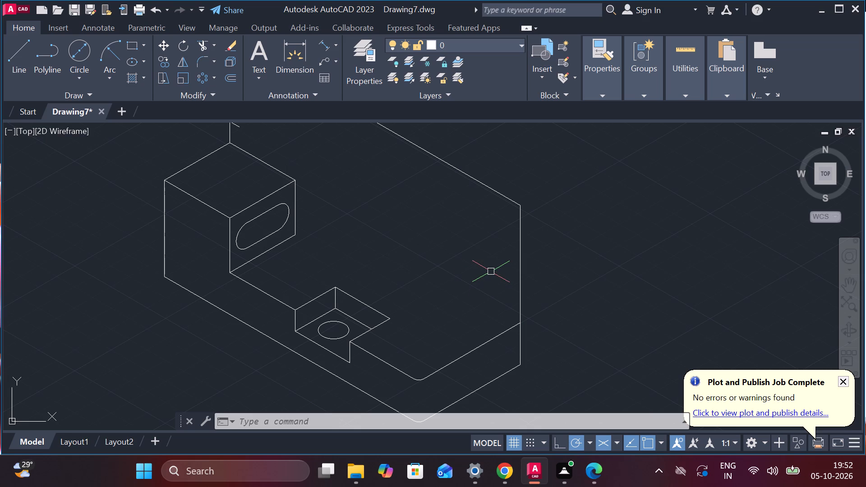
middle_drag(400, 243, 457, 286)
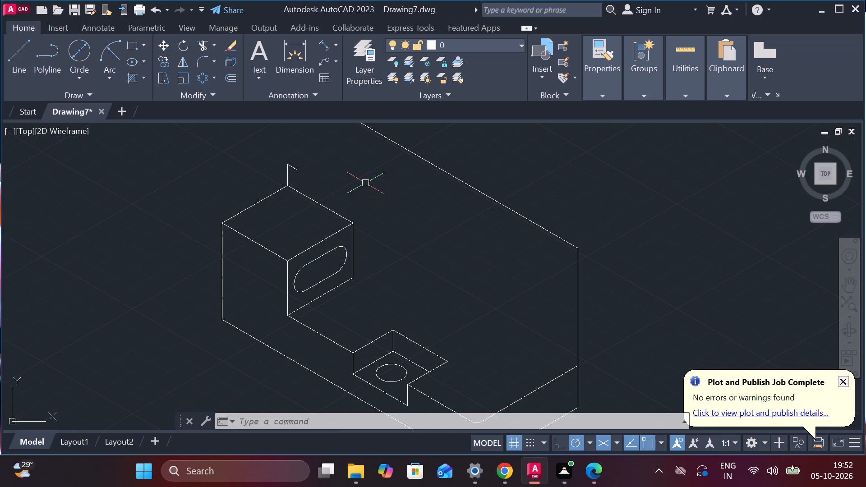
middle_drag(349, 184, 359, 207)
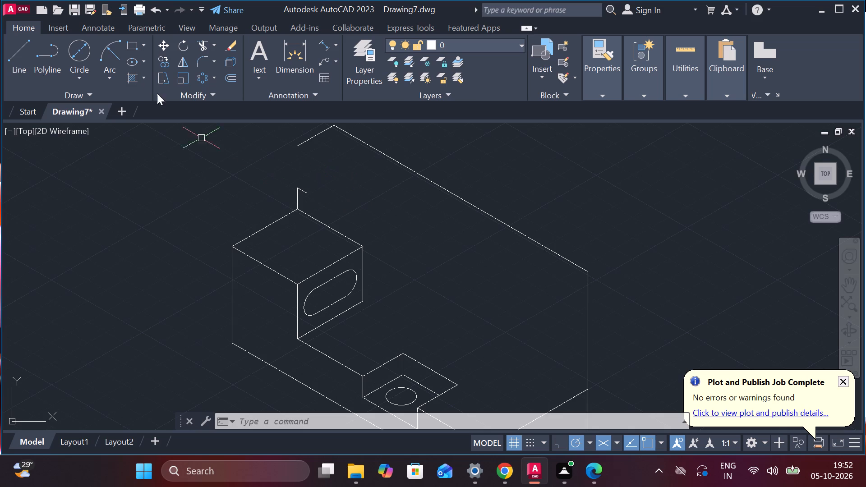
click(8, 55)
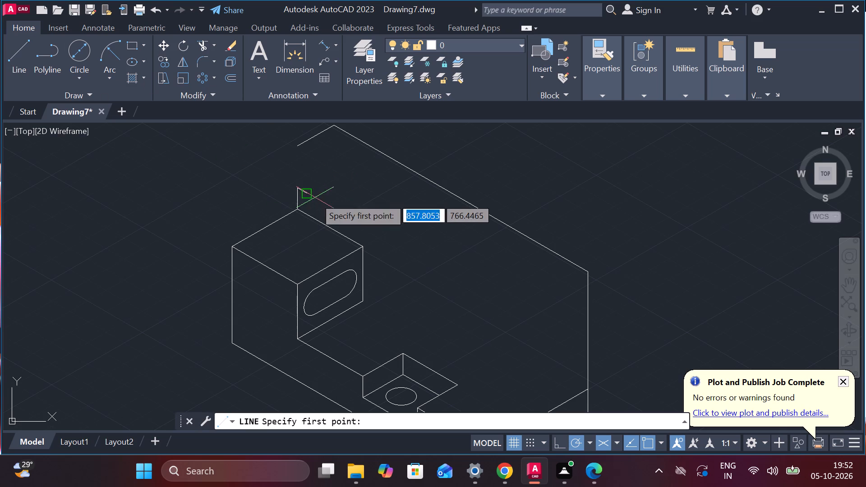
key(Escape)
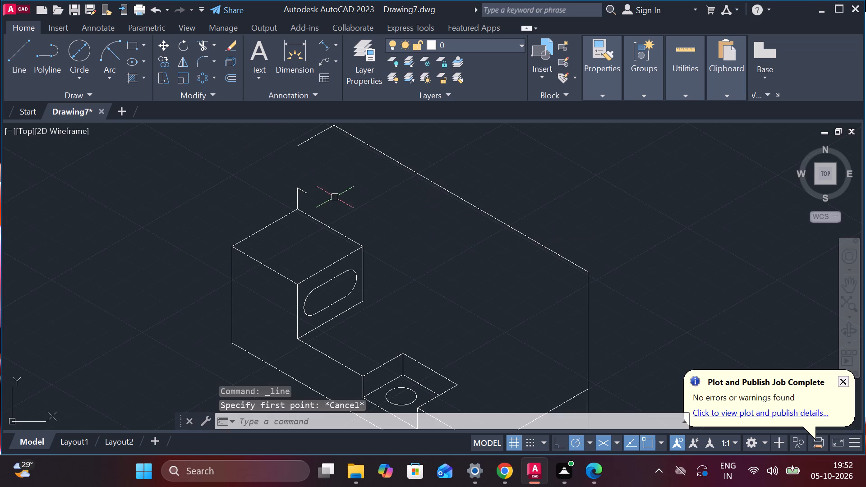
click(13, 52)
scroll(331, 167, up, 2)
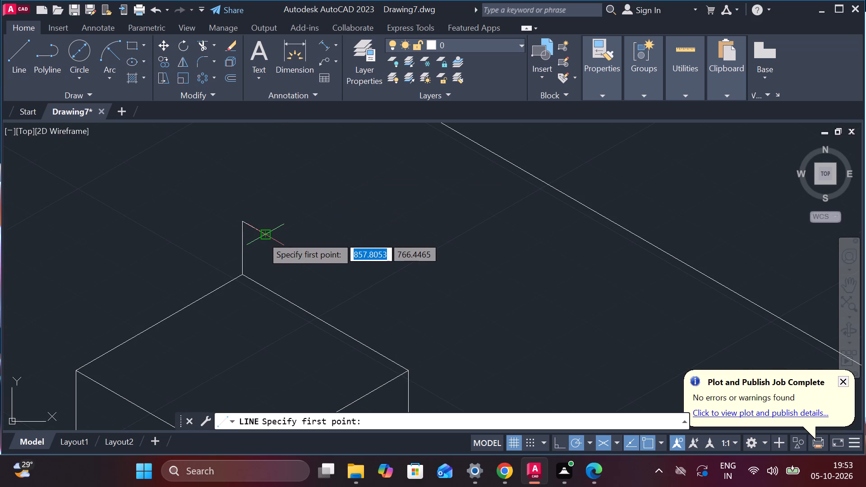
click(262, 236)
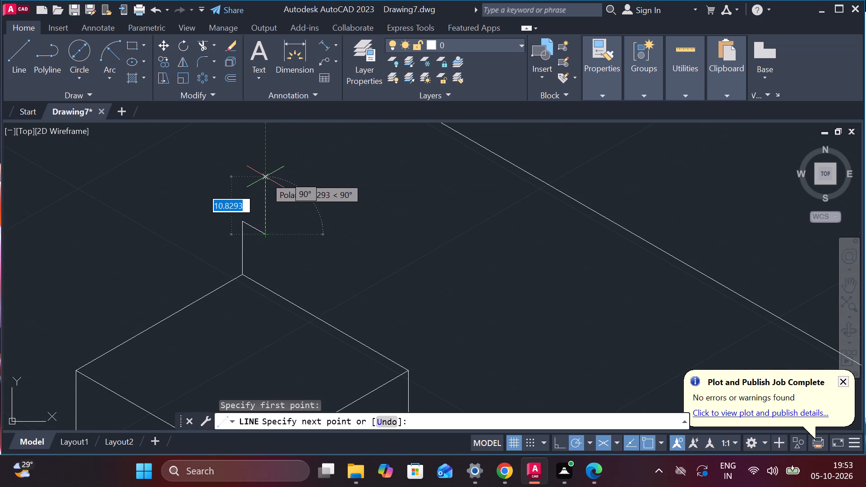
scroll(265, 177, down, 2)
middle_drag(268, 180, 273, 262)
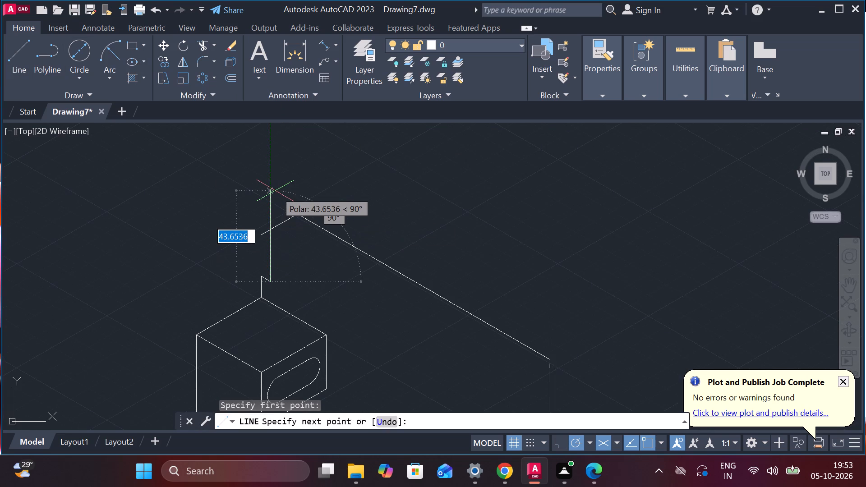
text(20)
key(Return)
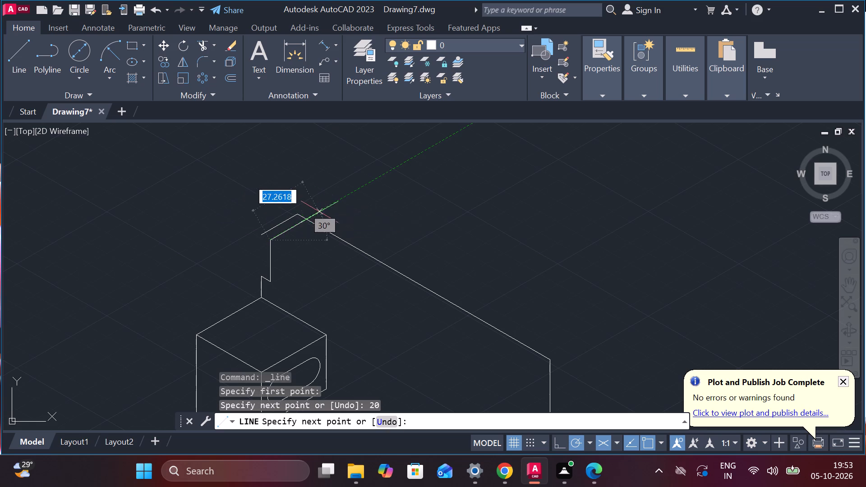
text(20)
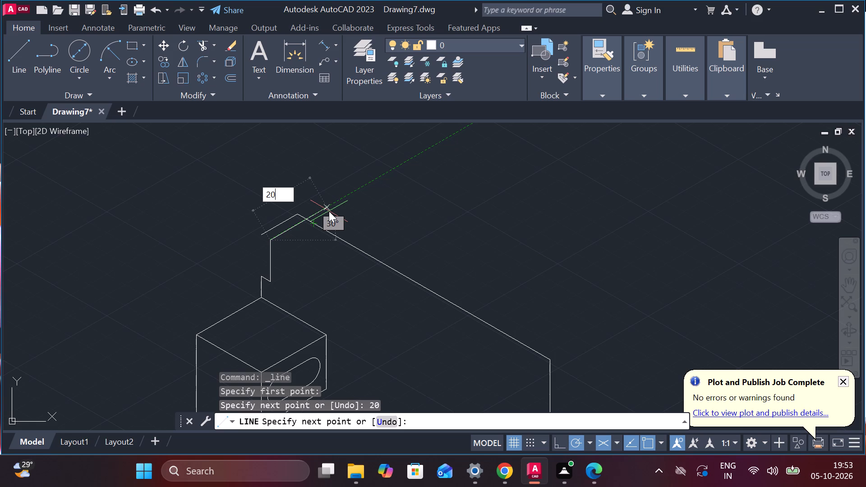
key(Return)
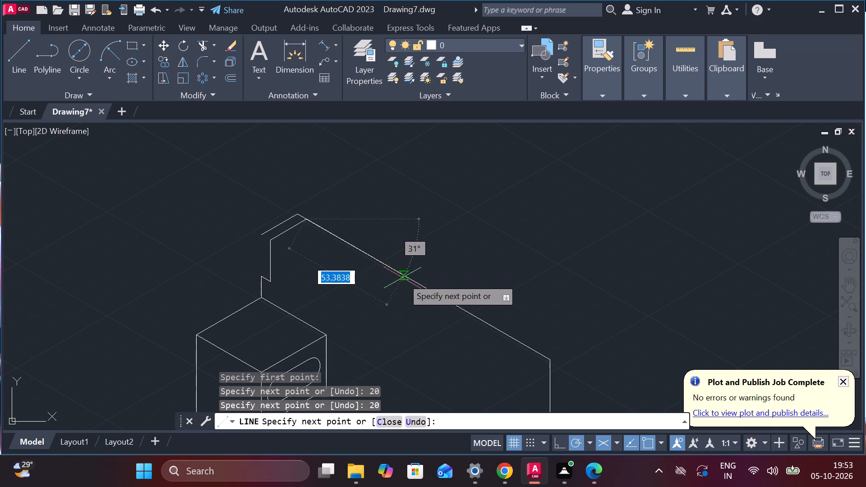
Continue the outline 140 down the sloping back edge, then about 81 straight down past the base's outer corner.
middle_drag(512, 326, 415, 217)
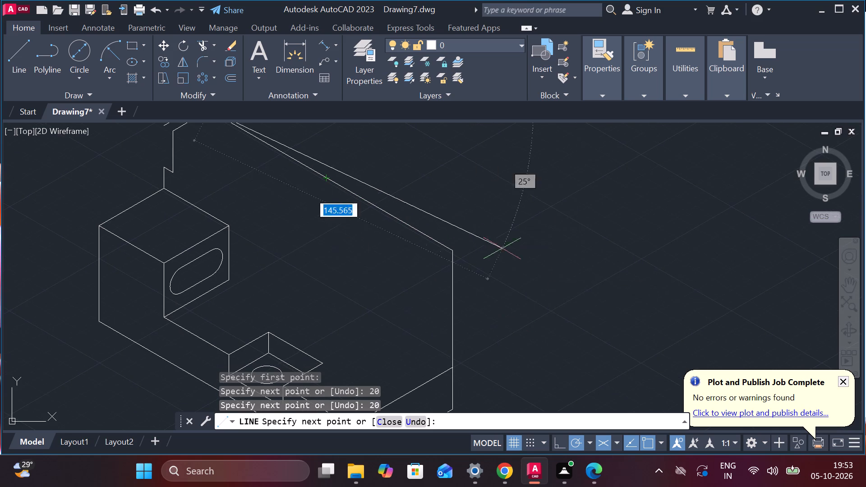
text(140)
key(Return)
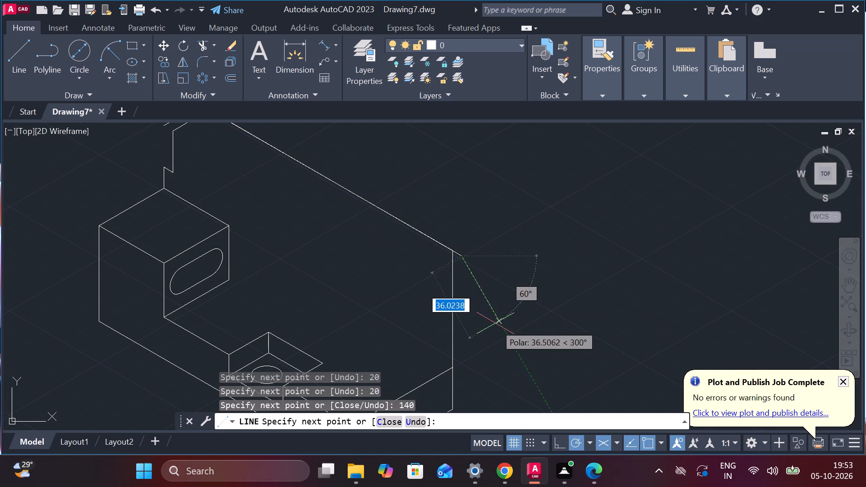
middle_drag(474, 368, 455, 327)
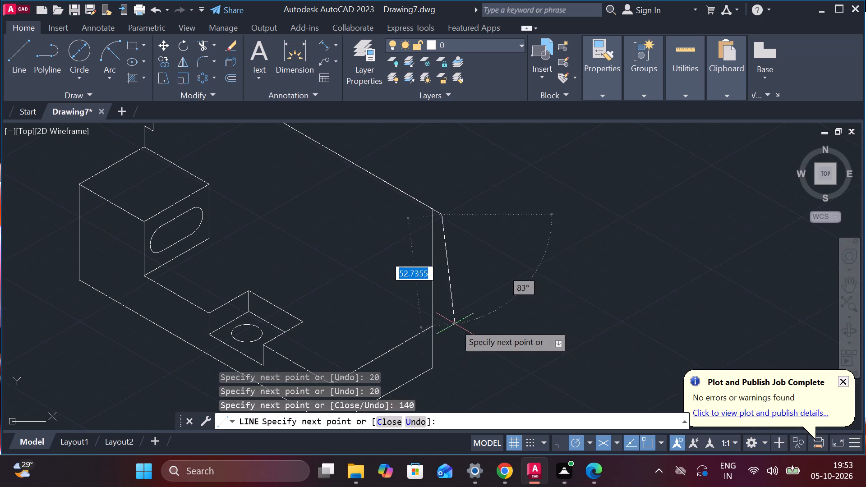
click(444, 391)
key(Escape)
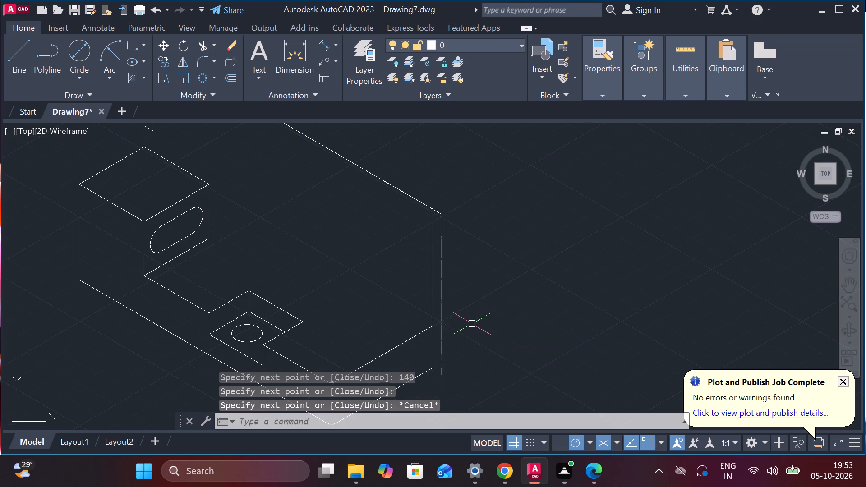
Erase the three old outline lines beside the new ones: the outer vertical edge, long sloping back edge and short top edge.
middle_drag(486, 317, 511, 358)
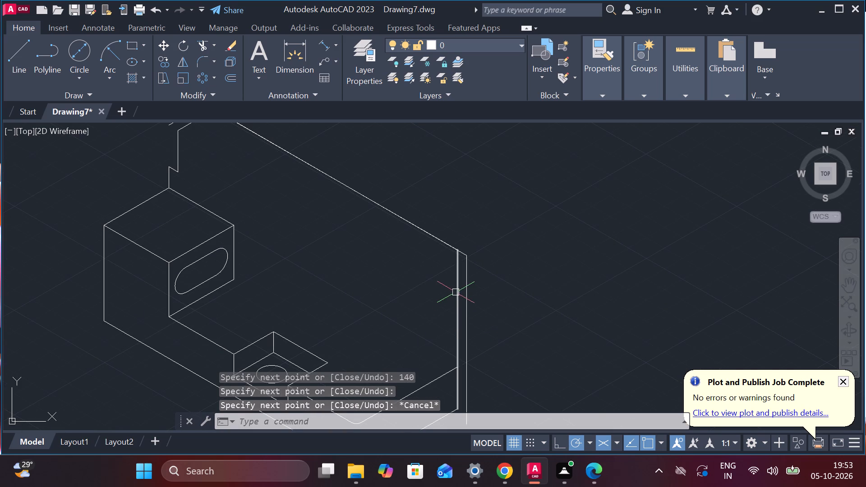
click(456, 292)
middle_drag(424, 312, 453, 360)
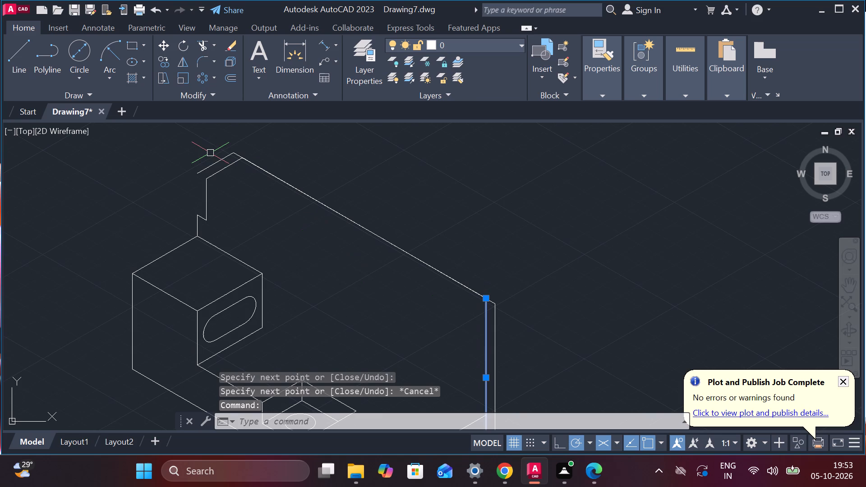
scroll(226, 158, up, 2)
click(254, 150)
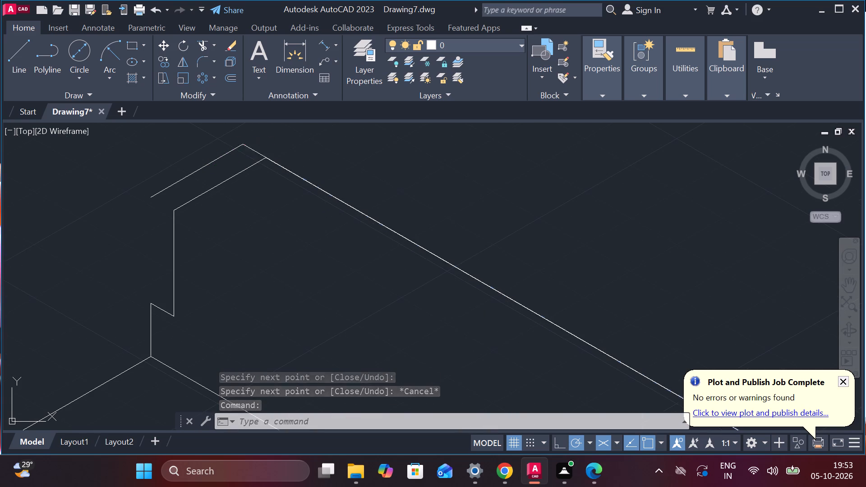
click(221, 156)
key(e)
key(Return)
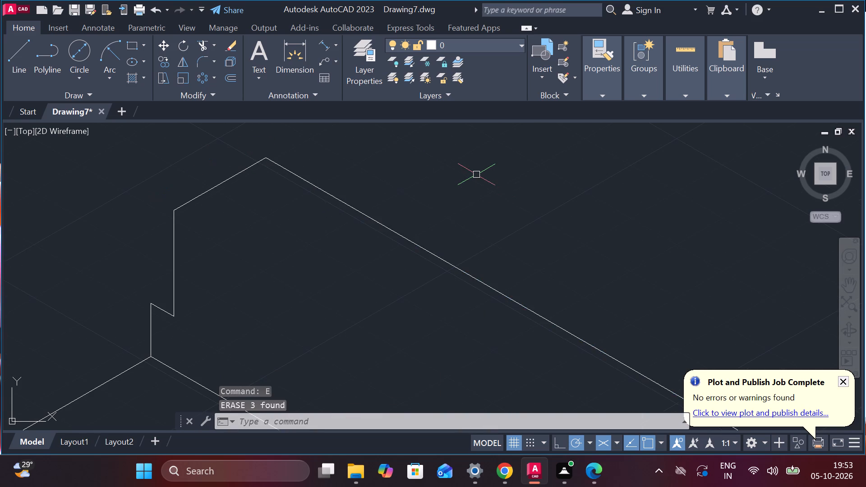
Extend the base's upper and lower end edges to the new outer vertical line.
scroll(476, 175, down, 3)
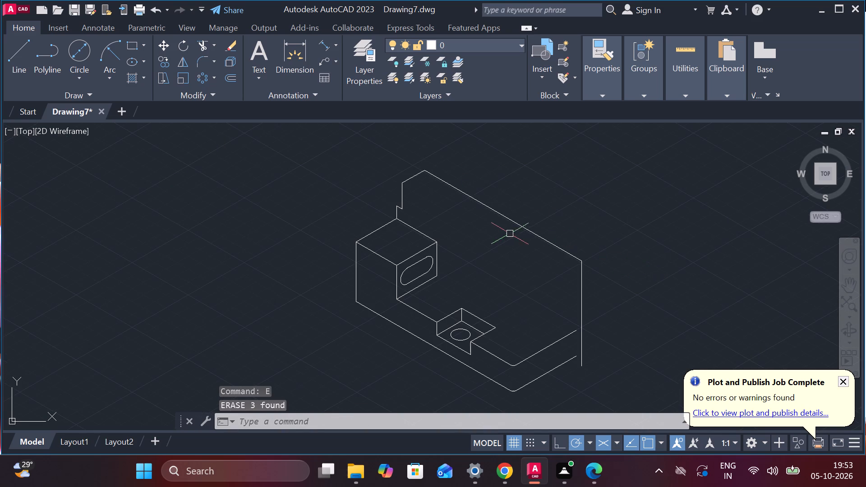
scroll(410, 200, up, 1)
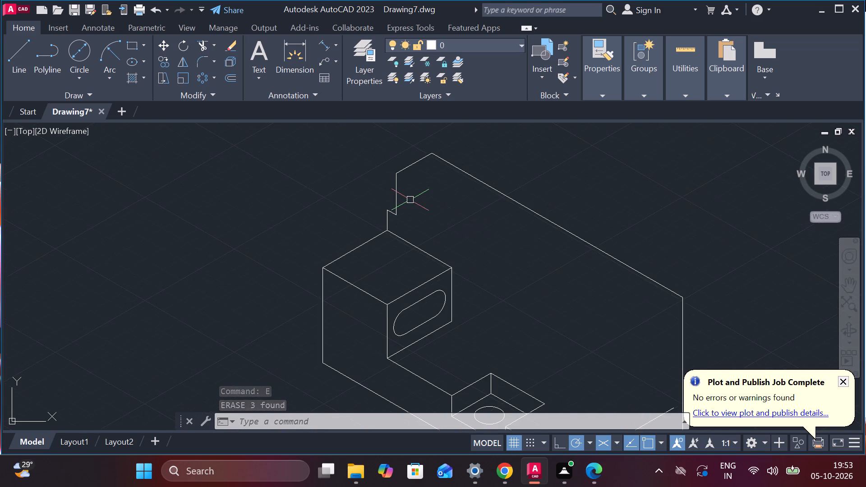
scroll(410, 195, up, 2)
scroll(410, 195, down, 2)
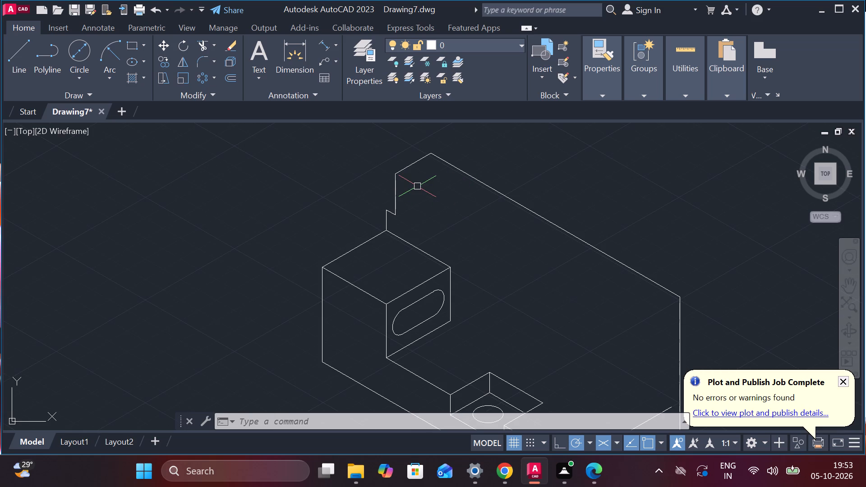
scroll(388, 175, up, 1)
scroll(410, 187, down, 2)
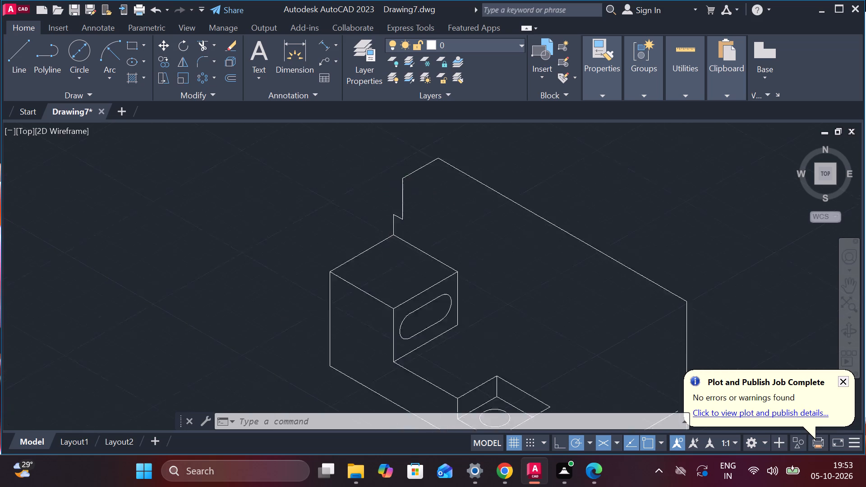
scroll(410, 187, down, 1)
scroll(425, 220, up, 1)
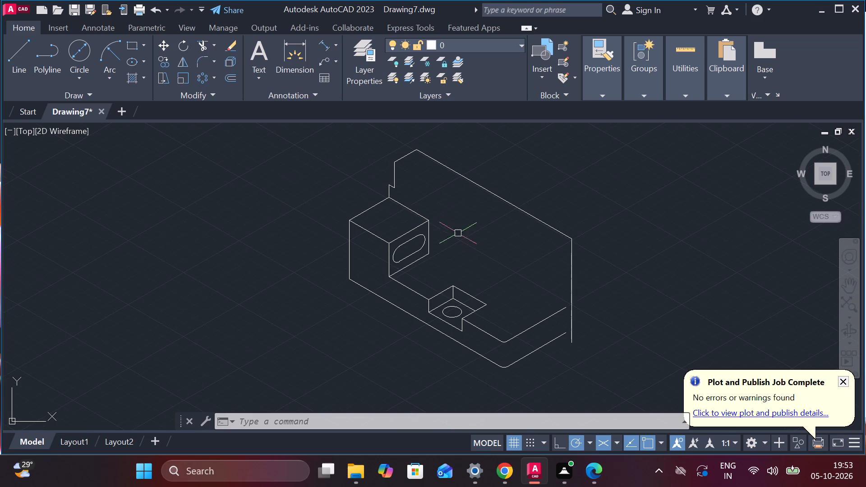
middle_drag(532, 277, 449, 265)
text(ex)
key(Return)
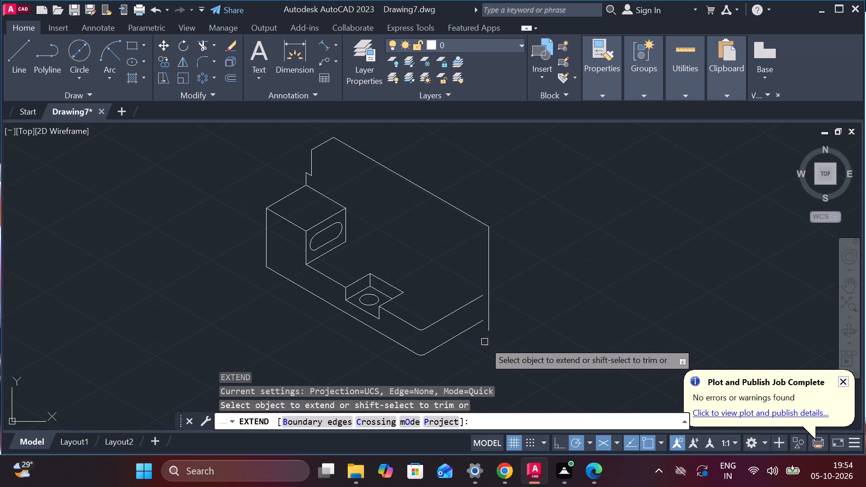
click(468, 333)
click(461, 311)
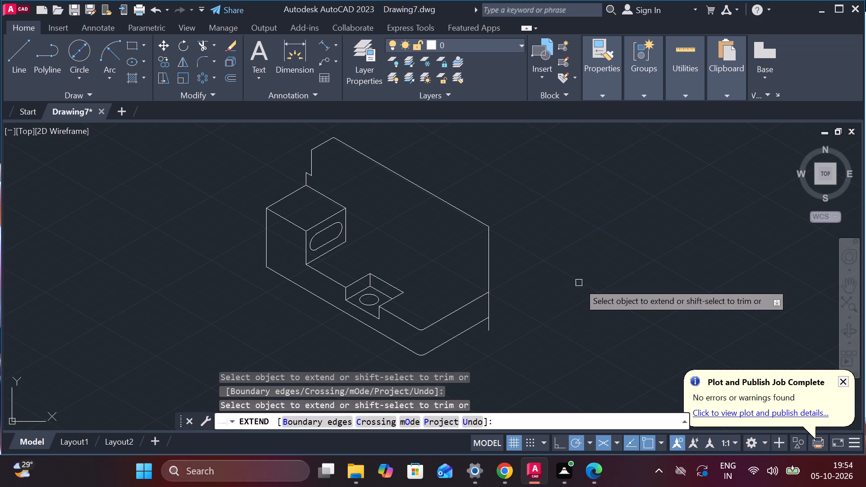
scroll(514, 291, up, 1)
key(Escape)
Trim the outer vertical line's overshoot below the base's lower edge.
text(tr)
key(Return)
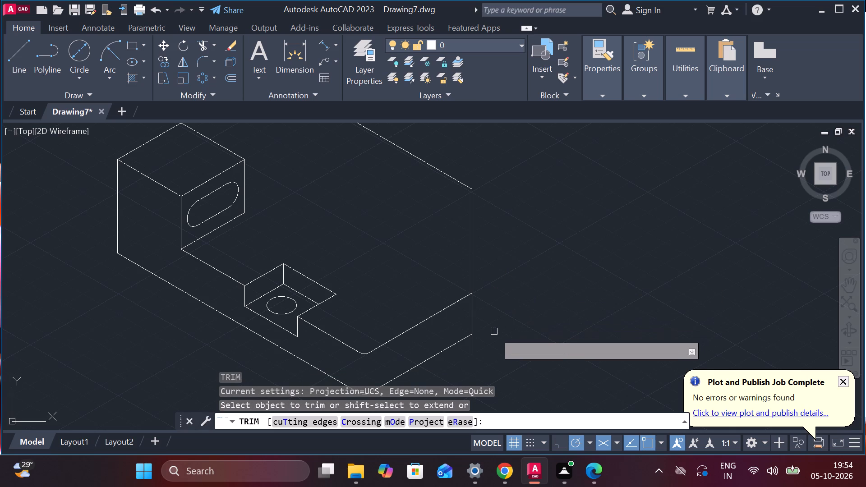
click(471, 349)
key(Escape)
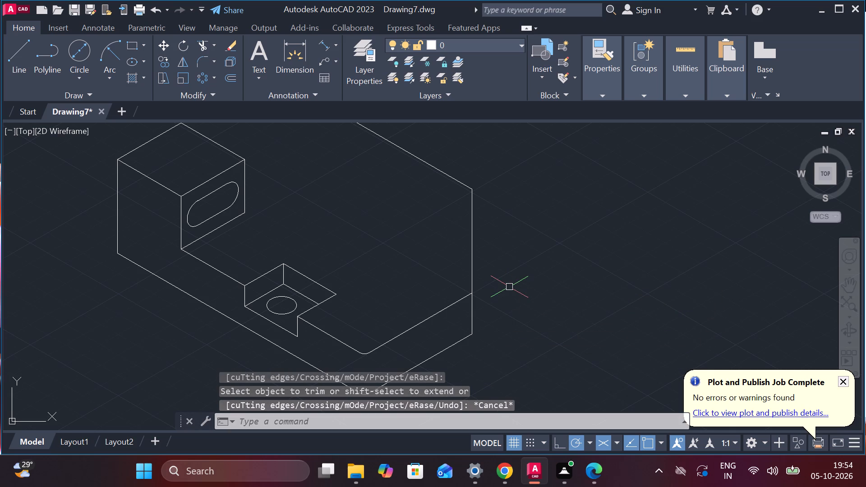
Draw a line from the back wall's outer top corner 14 down the isometric thickness direction, then 38 parallel to the sloping back edge.
scroll(514, 282, down, 1)
middle_drag(512, 262, 531, 341)
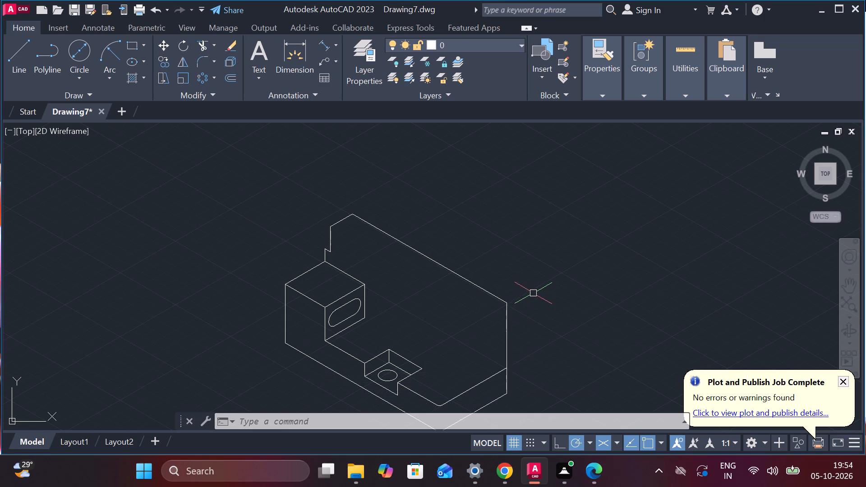
key(l)
key(Return)
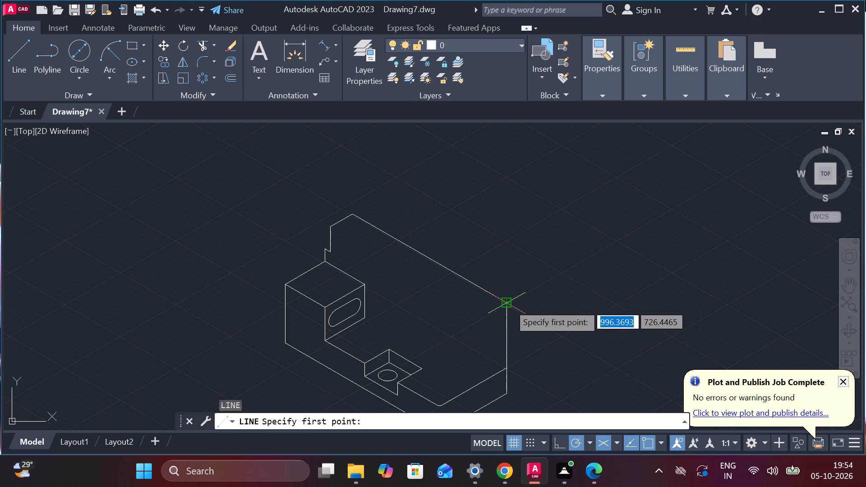
click(509, 304)
text(14)
key(Return)
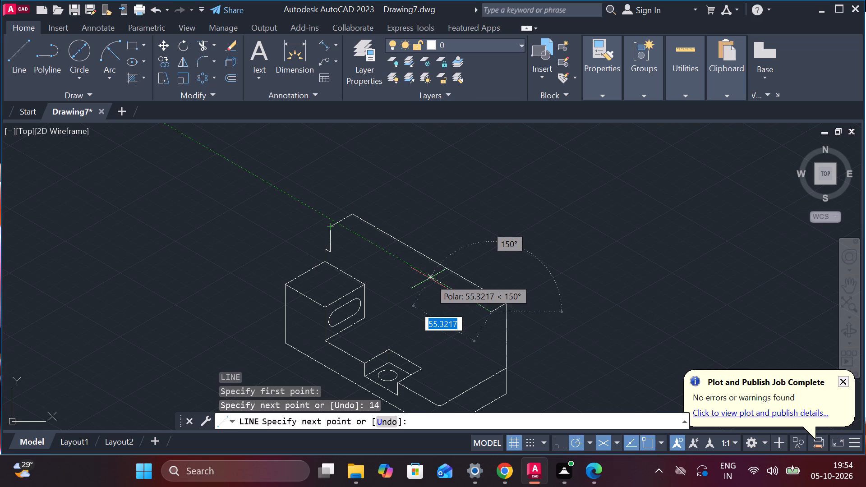
text(38)
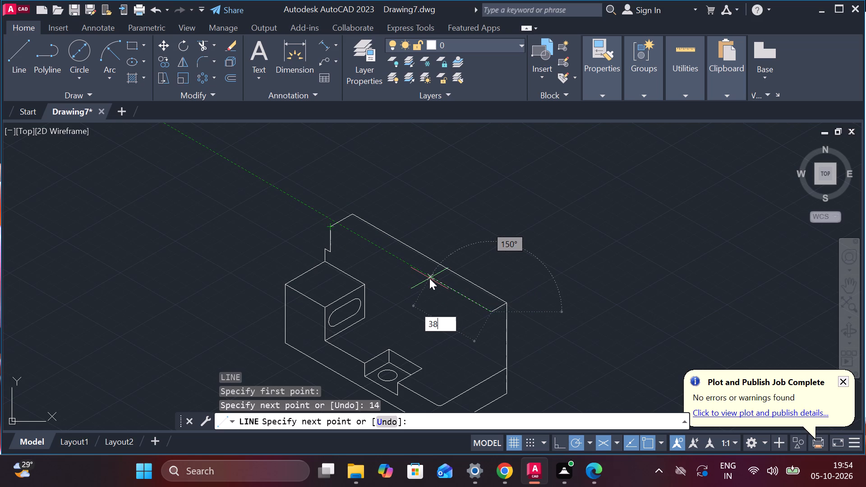
key(Return)
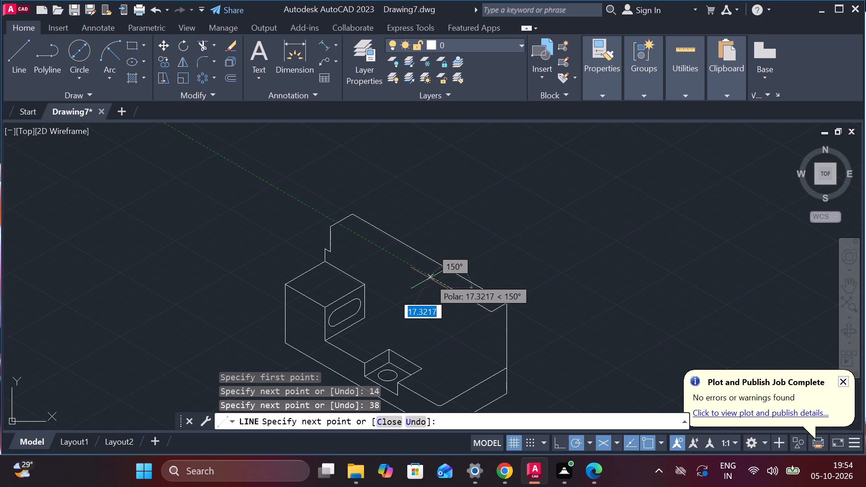
scroll(470, 269, up, 2)
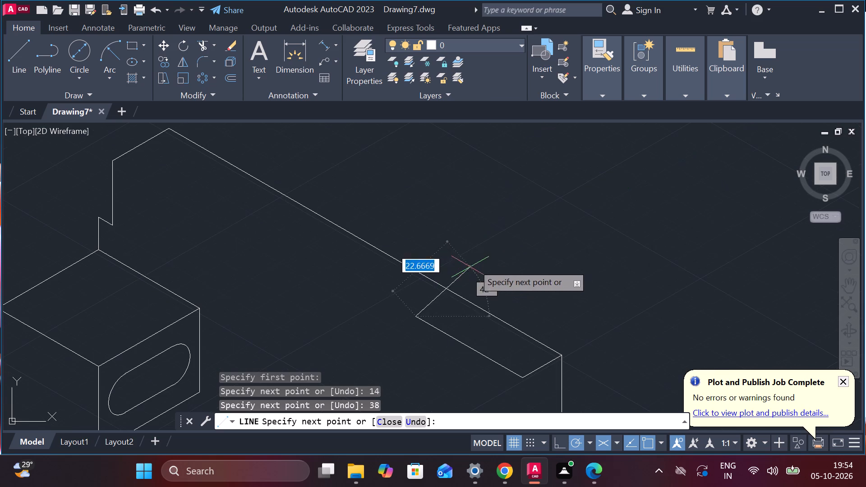
middle_drag(417, 348, 413, 305)
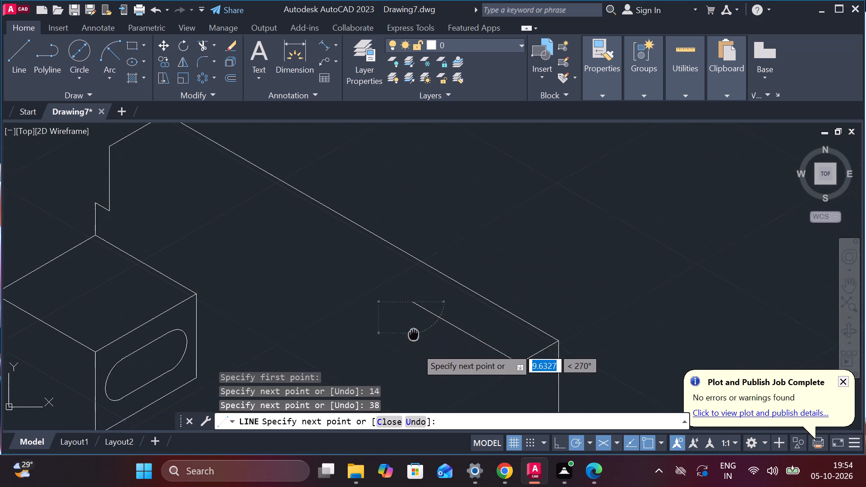
middle_drag(413, 305, 413, 286)
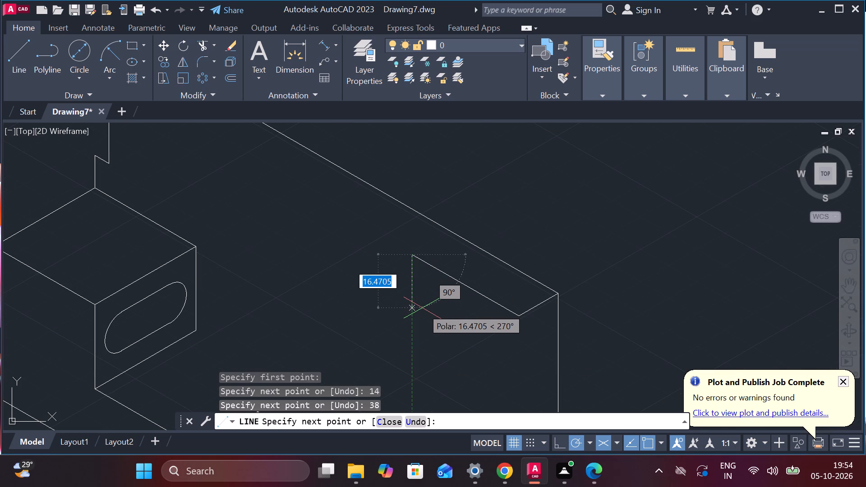
scroll(422, 308, down, 1)
middle_drag(422, 308, 416, 275)
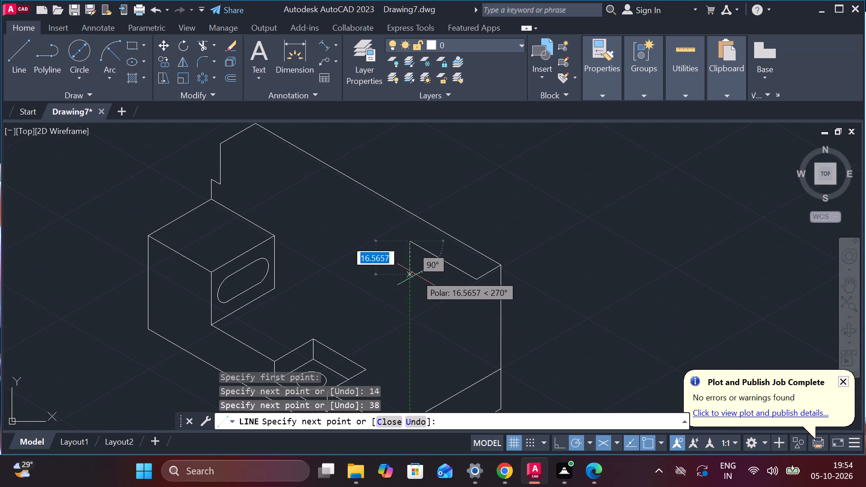
key(Escape)
Draw a vertical line from the corner between the 14 and 38 segments down past the base's upper end edge.
key(l)
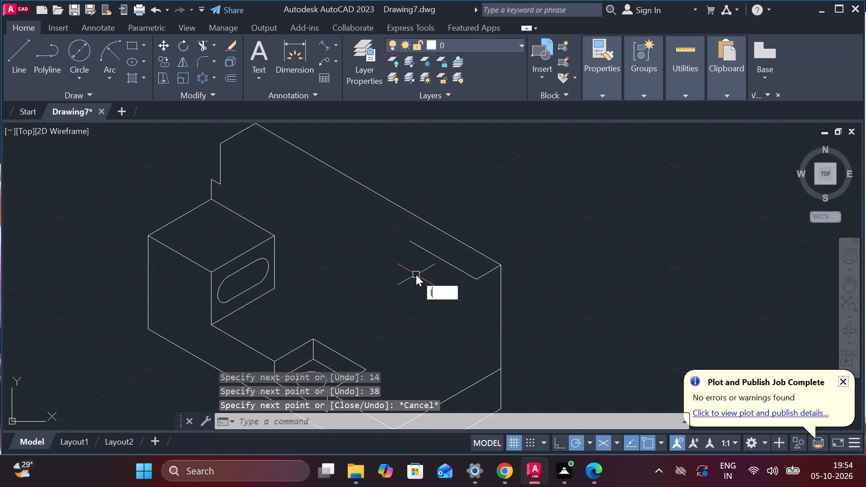
key(Return)
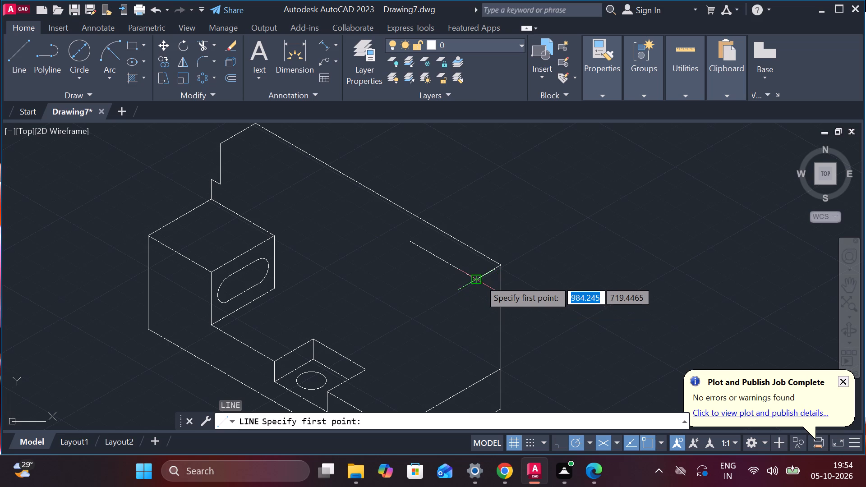
click(479, 280)
middle_drag(462, 387, 443, 329)
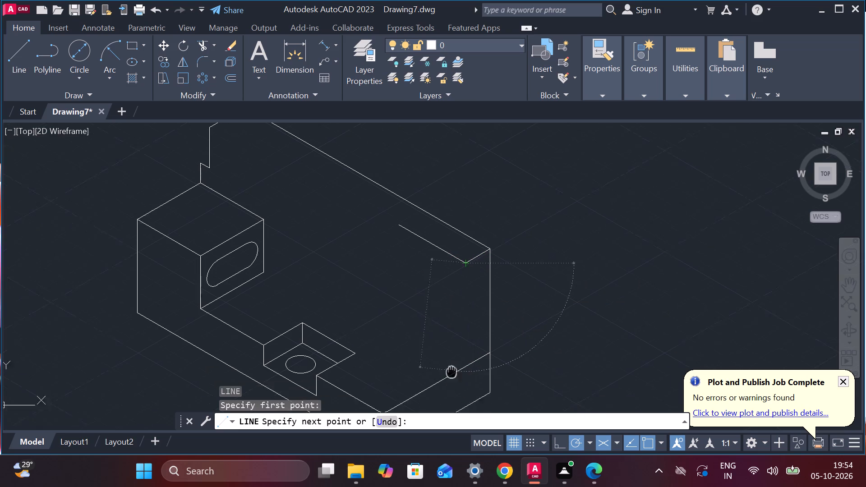
middle_drag(443, 329, 441, 271)
click(456, 285)
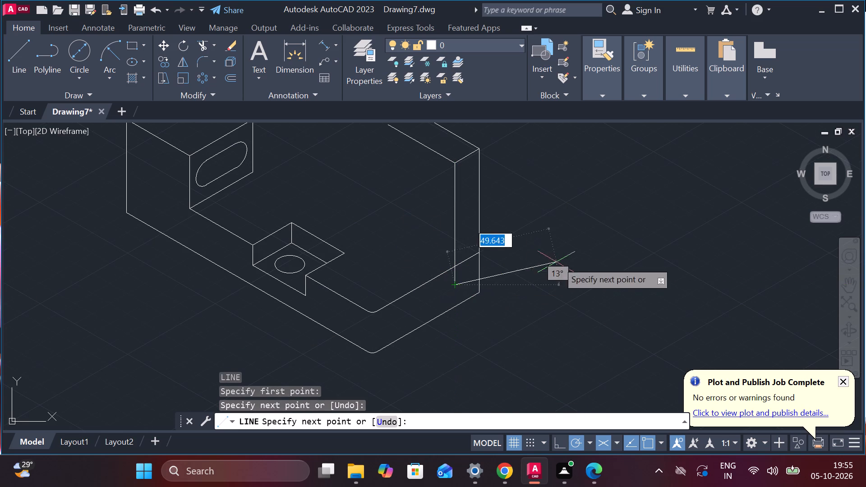
key(Escape)
Trim the new inner vertical line's overshoot below the base's upper end edge.
middle_click(570, 240)
text(tr)
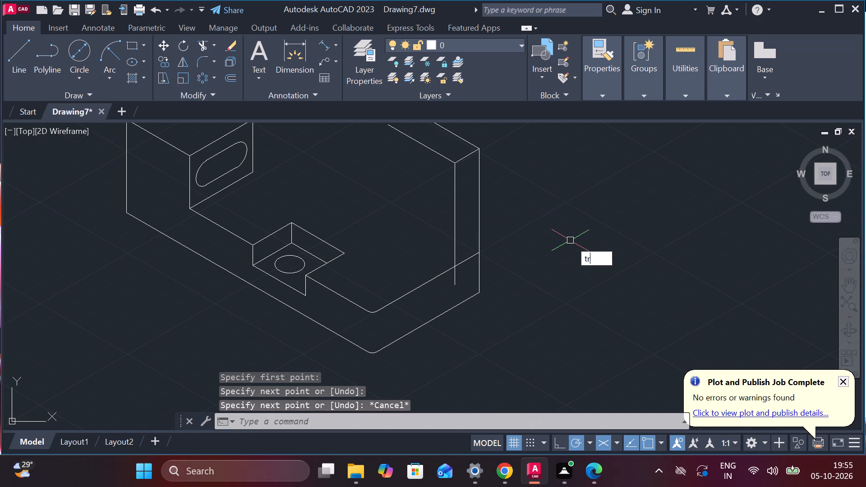
key(Return)
scroll(491, 264, up, 2)
click(425, 252)
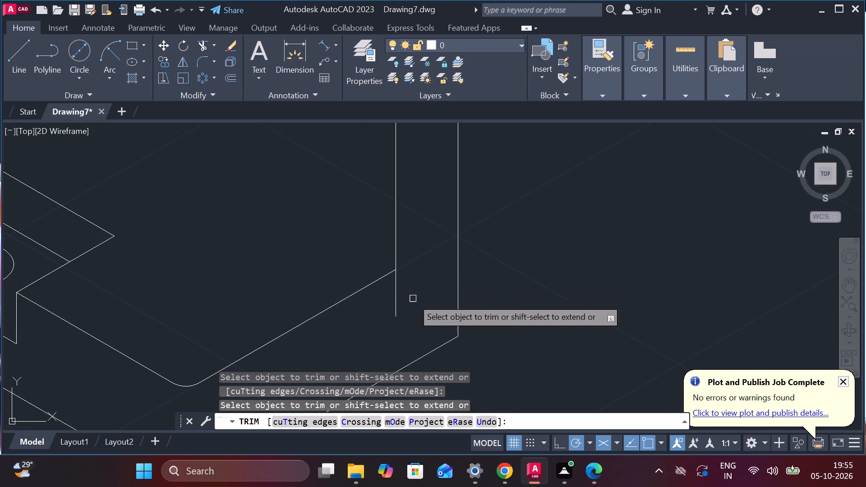
click(396, 305)
scroll(521, 244, down, 3)
middle_drag(530, 232, 546, 303)
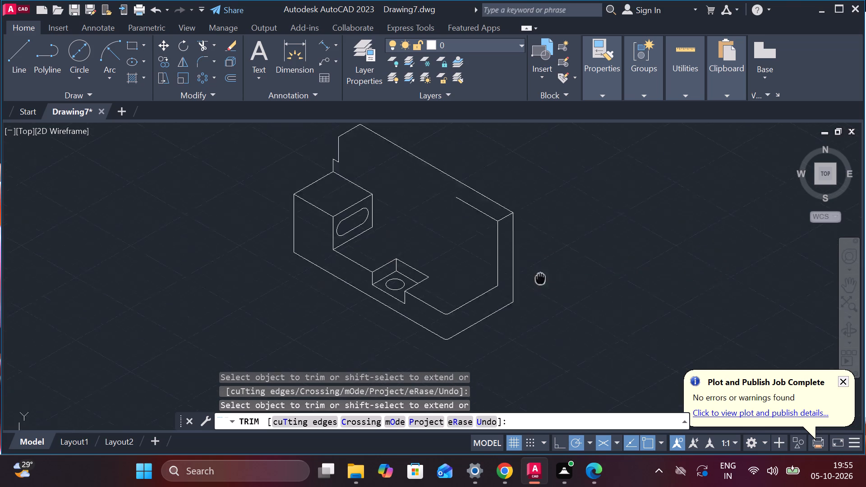
middle_drag(546, 303, 549, 316)
scroll(539, 206, up, 1)
key(Escape)
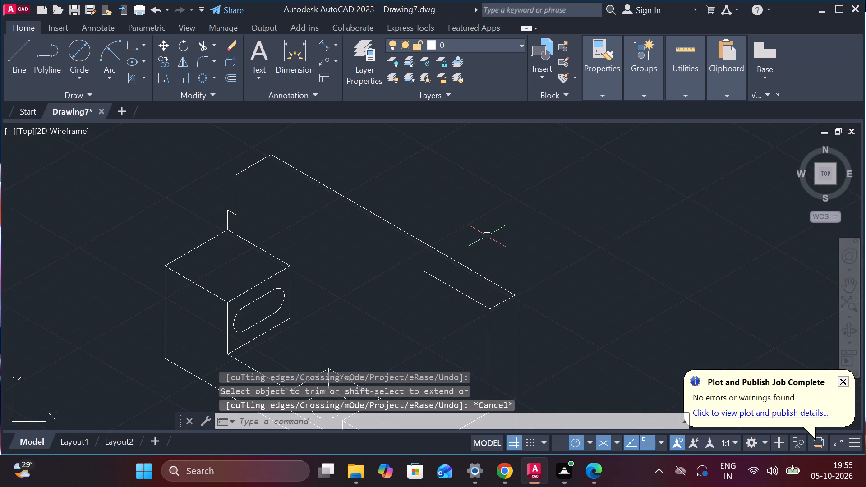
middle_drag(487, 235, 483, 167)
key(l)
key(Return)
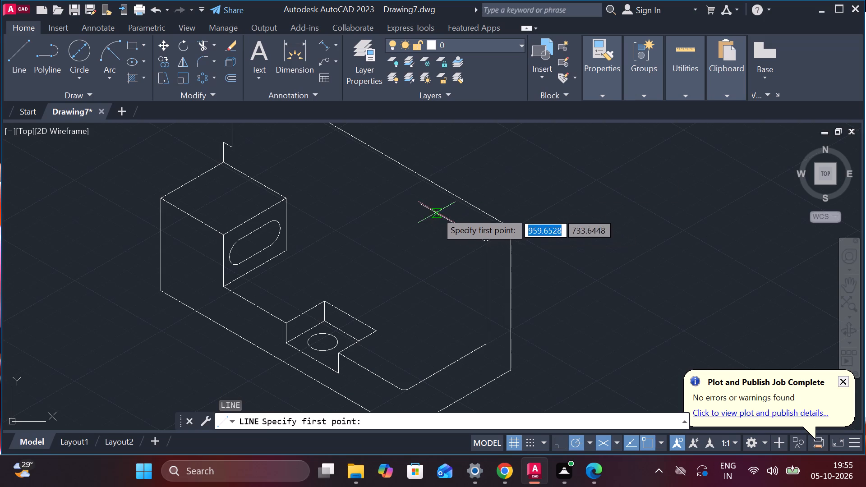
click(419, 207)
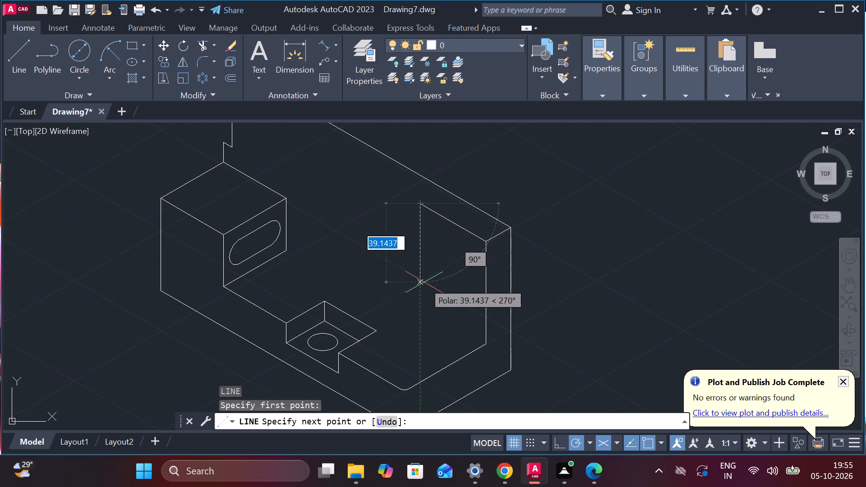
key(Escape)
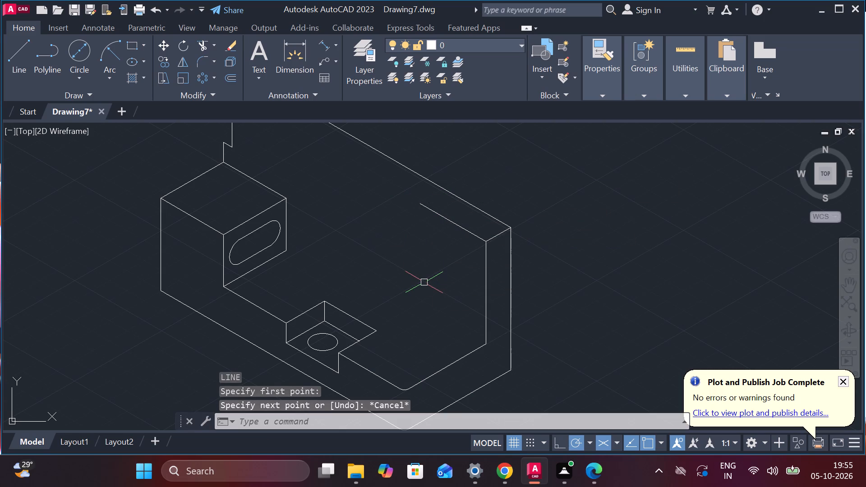
Draw a line from the inner vertical line's lower end at 150°, parallel to the 38 segment, across the base's top face.
key(l)
key(Return)
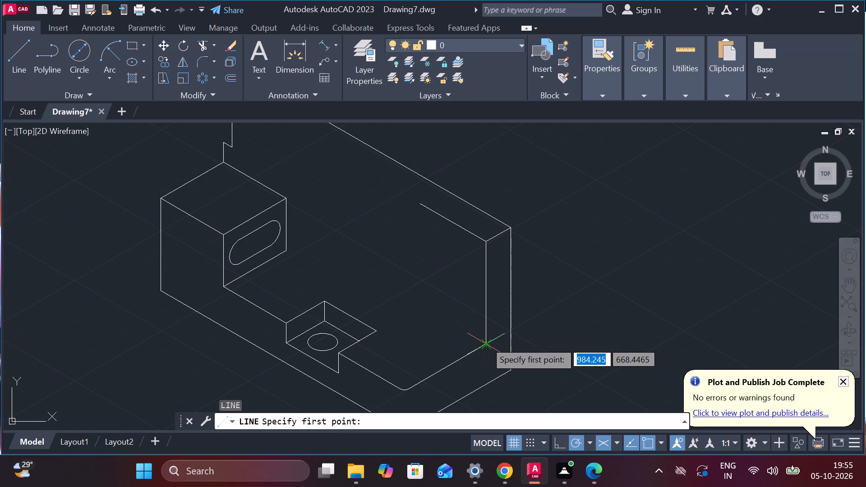
click(485, 341)
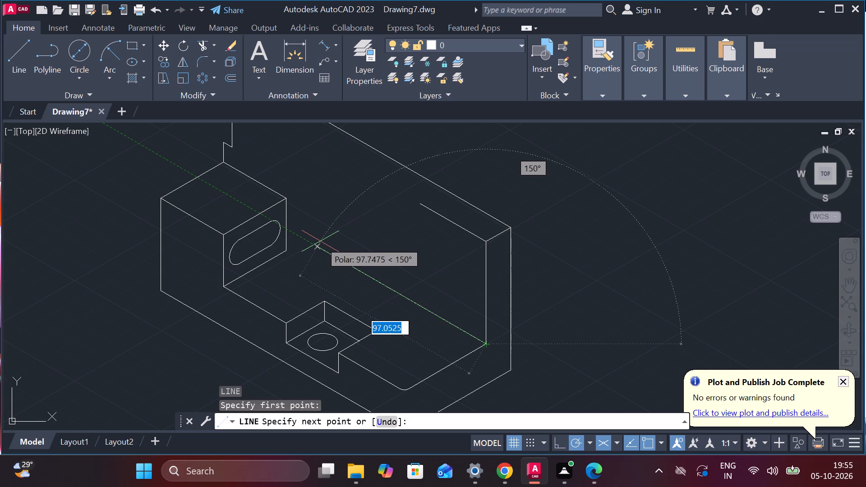
click(366, 277)
key(Escape)
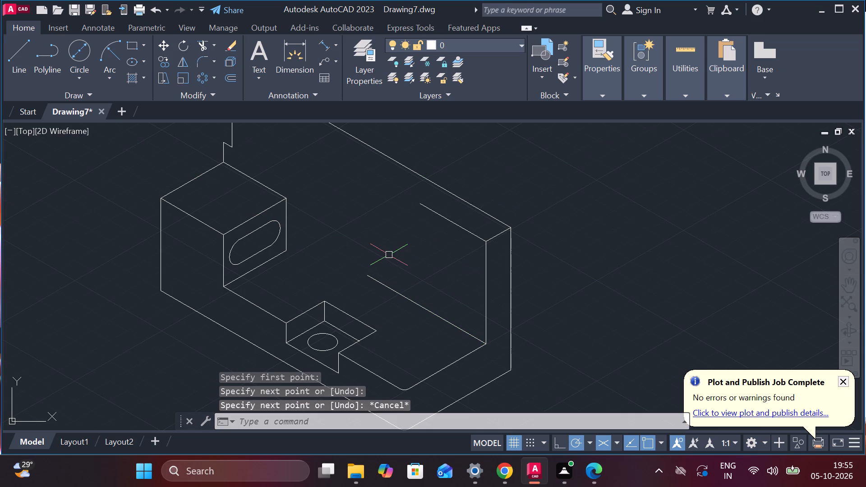
Draw a vertical line about 62 long from the 38 segment's free end down past the new 150° base line.
key(l)
key(Return)
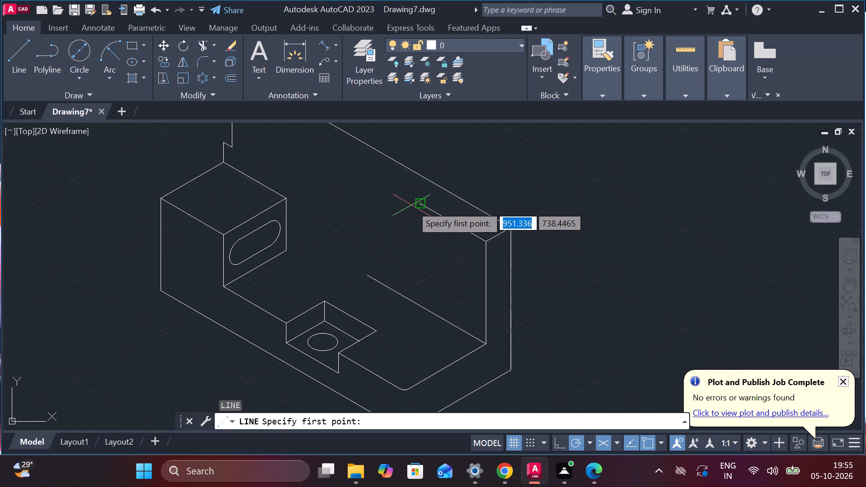
click(420, 205)
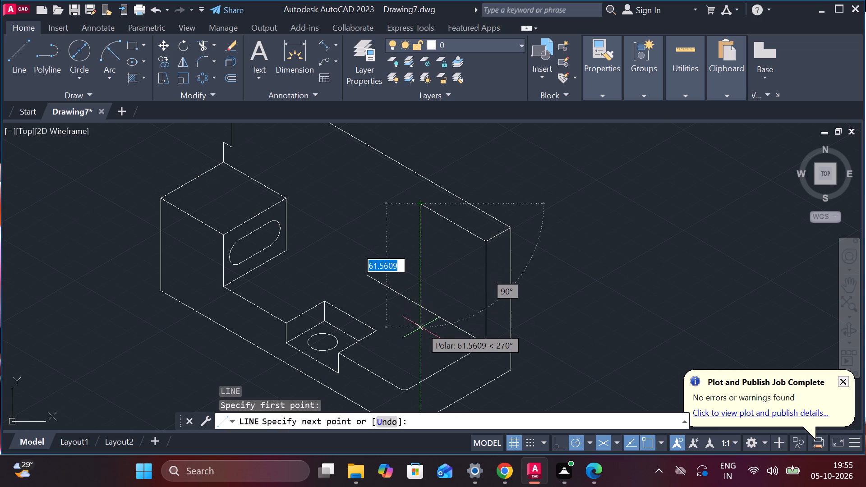
click(421, 327)
key(Escape)
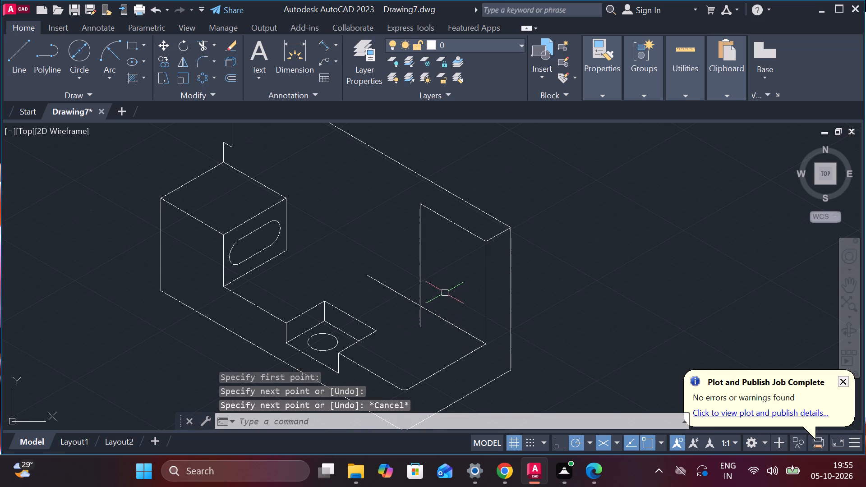
Trim the overshoots of the vertical line and the 150° base line beyond their crossing to close the raised block's face.
text(tr)
key(Return)
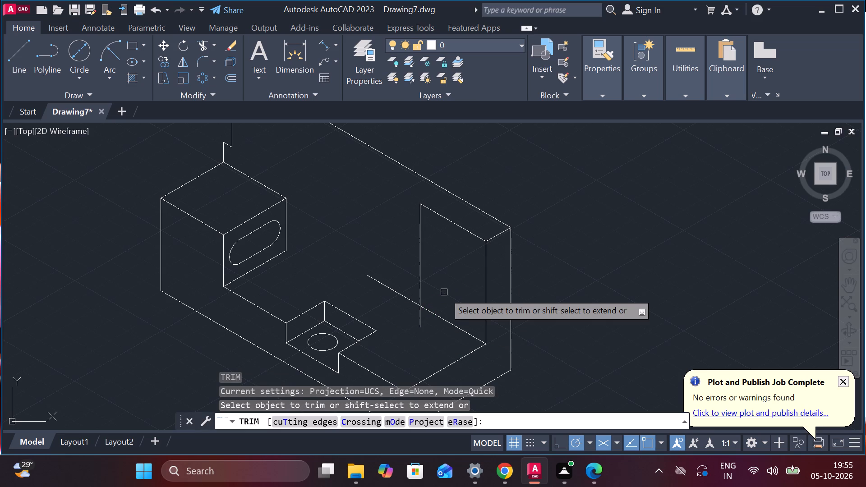
click(422, 321)
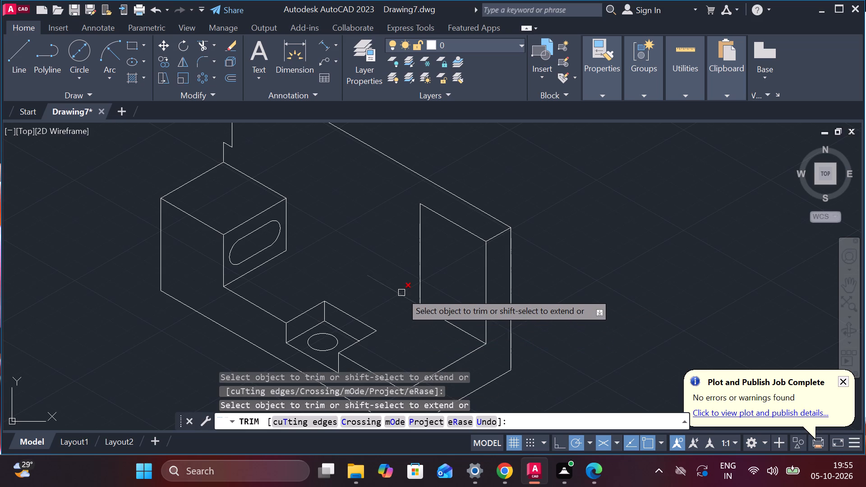
click(401, 293)
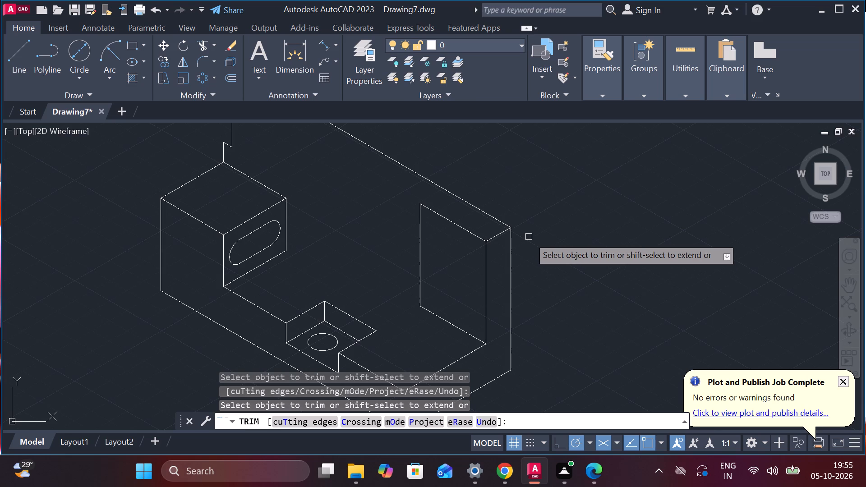
key(Escape)
Draw a short isometric line from the raised block's inner top corner across the sloping back edge.
key(l)
key(Return)
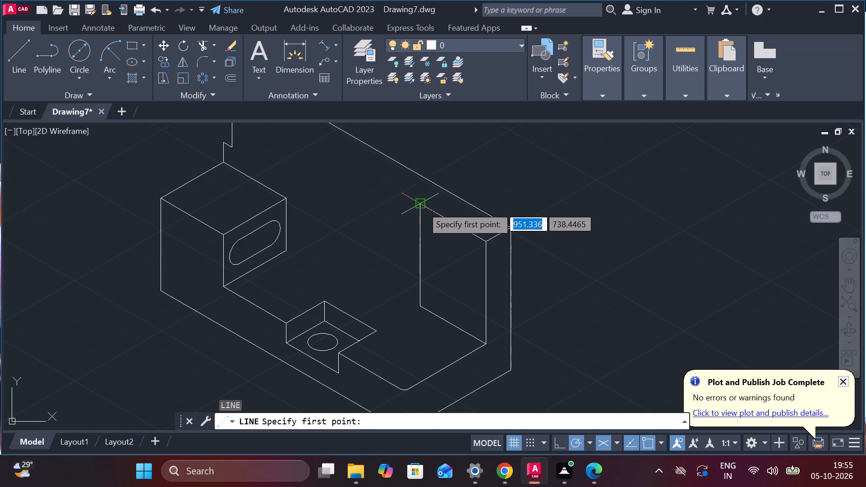
click(422, 206)
click(460, 179)
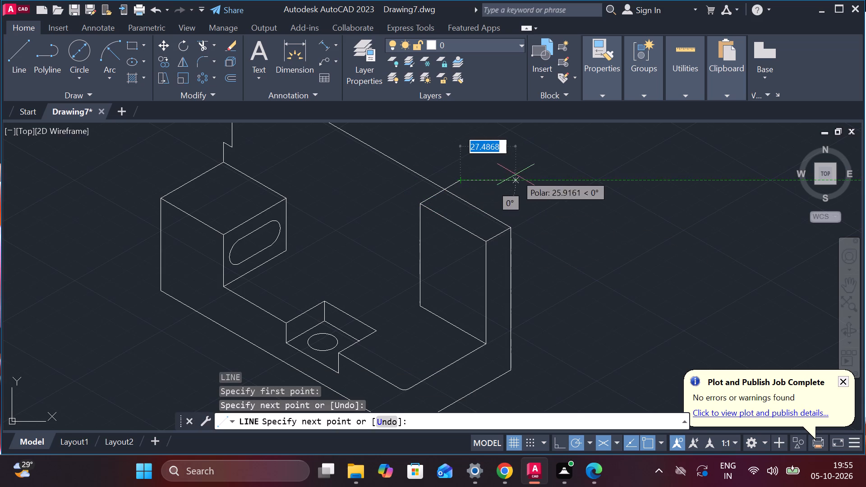
key(Escape)
Trim the short top line's overshoot beyond the sloping back edge.
text(tr)
key(Return)
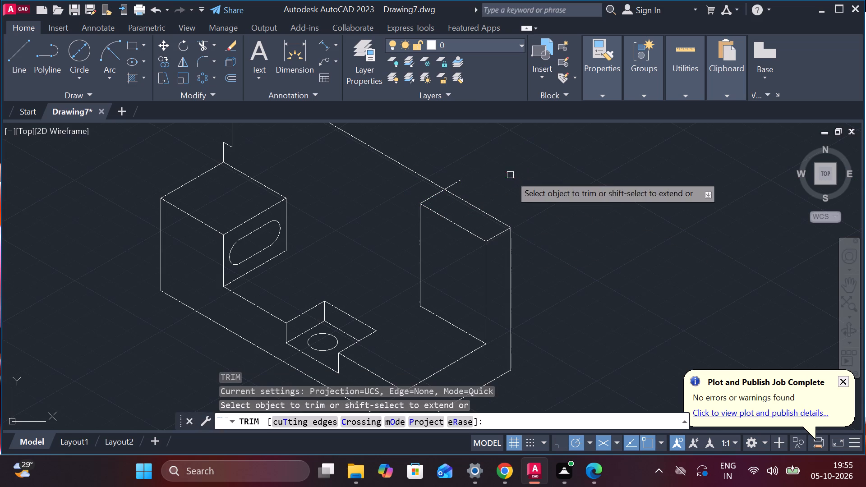
click(462, 184)
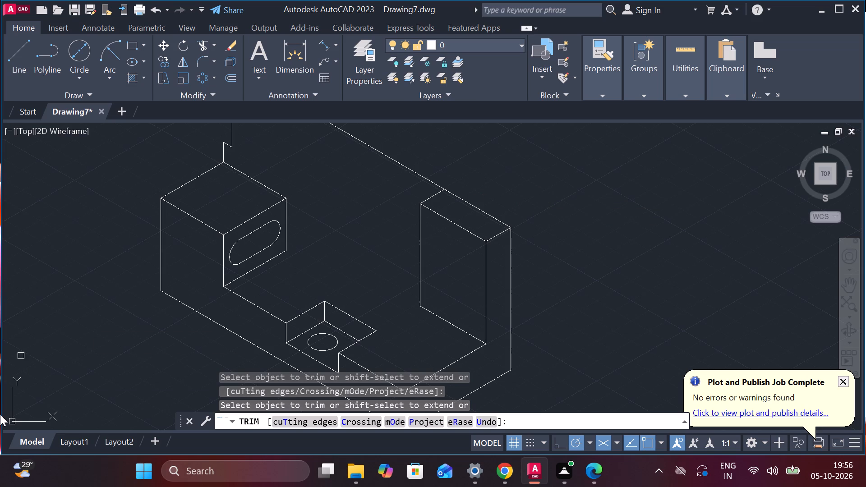
scroll(375, 221, down, 1)
scroll(377, 219, up, 1)
middle_drag(373, 217, 373, 218)
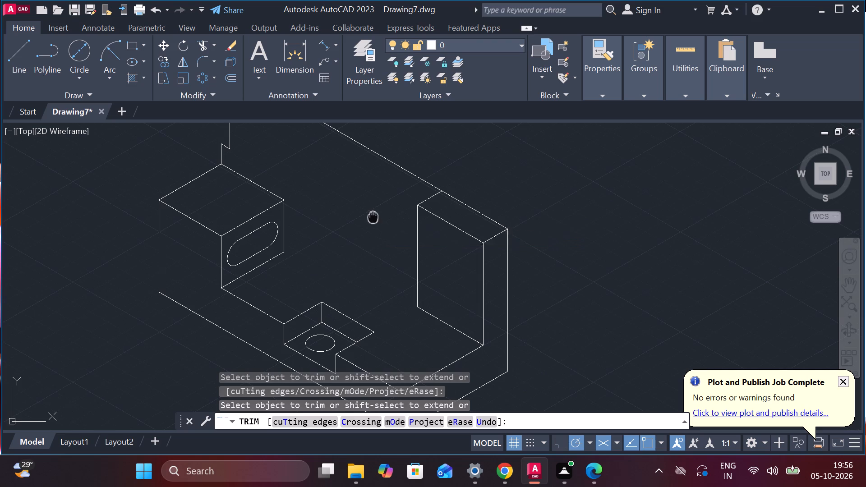
middle_drag(373, 218, 353, 269)
key(Escape)
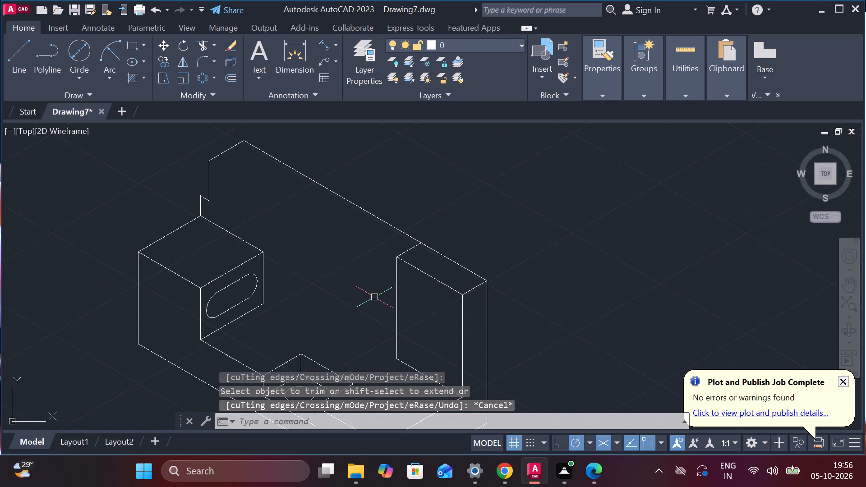
Draw a 330° line from the slotted block's lower inner corner across the base, stopping beneath the end block's inner vertical edge.
key(l)
key(Return)
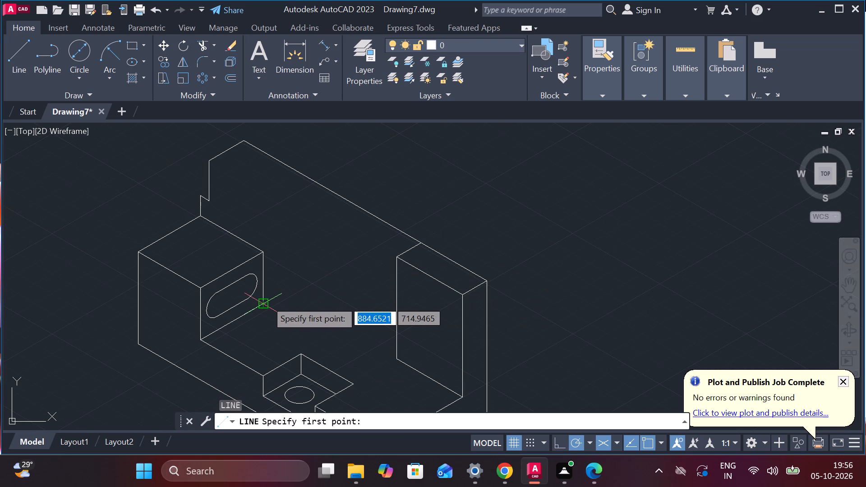
click(266, 300)
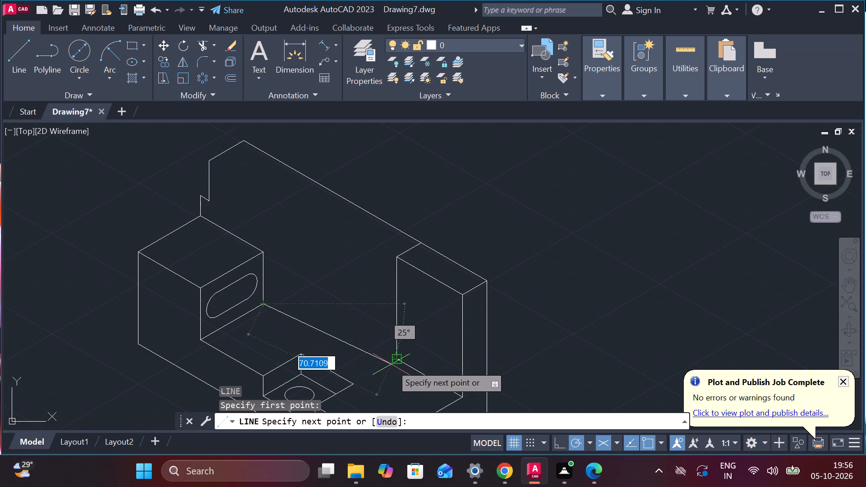
middle_drag(385, 370, 382, 315)
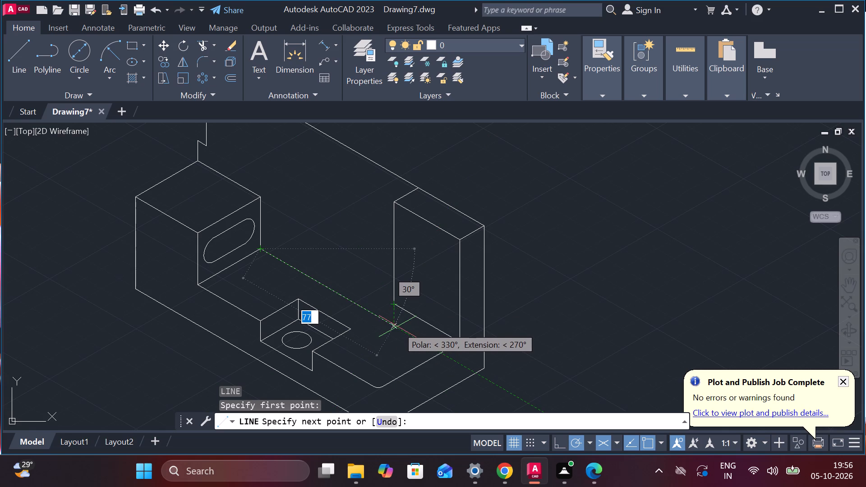
click(402, 330)
key(Escape)
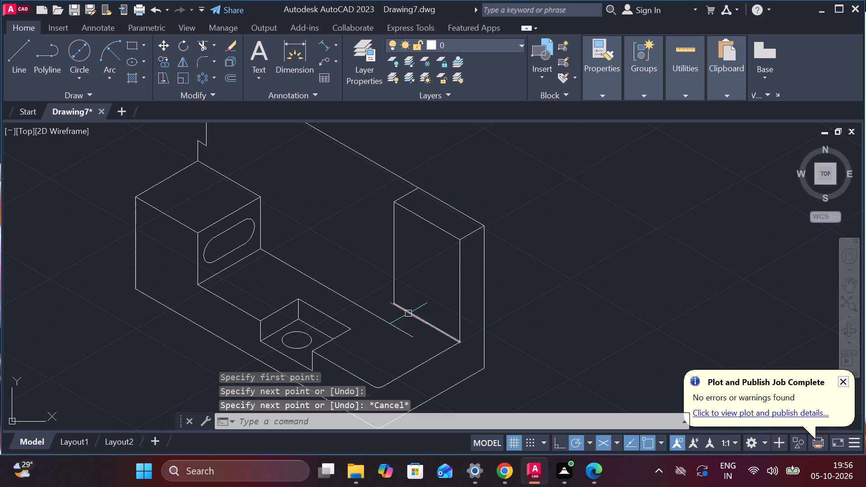
Draw a short 210° line from the end block's inner bottom corner across the new 330° base line.
key(l)
key(Return)
click(397, 304)
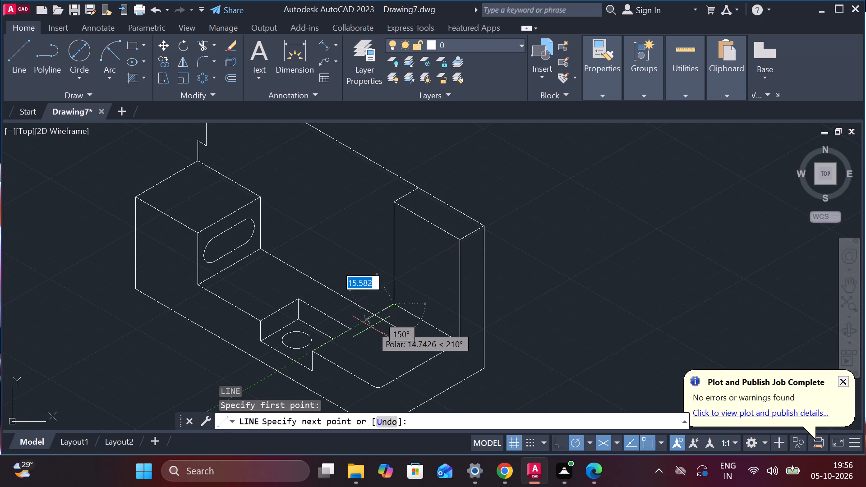
scroll(368, 326, up, 3)
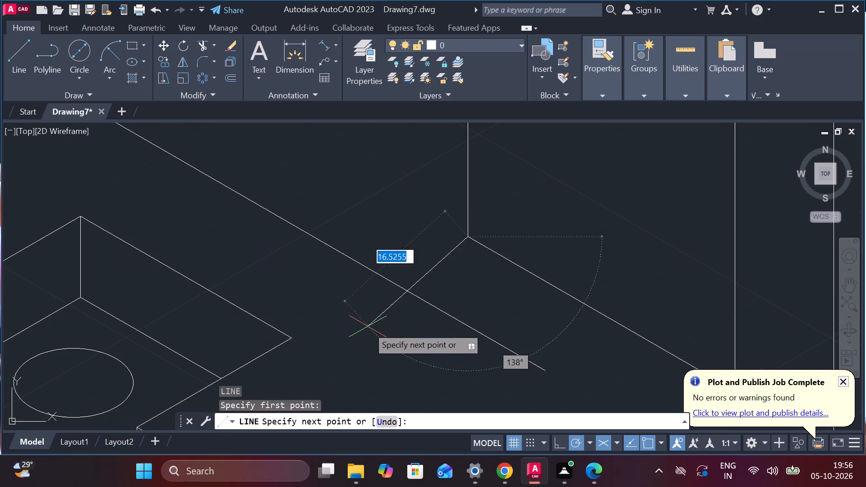
click(351, 307)
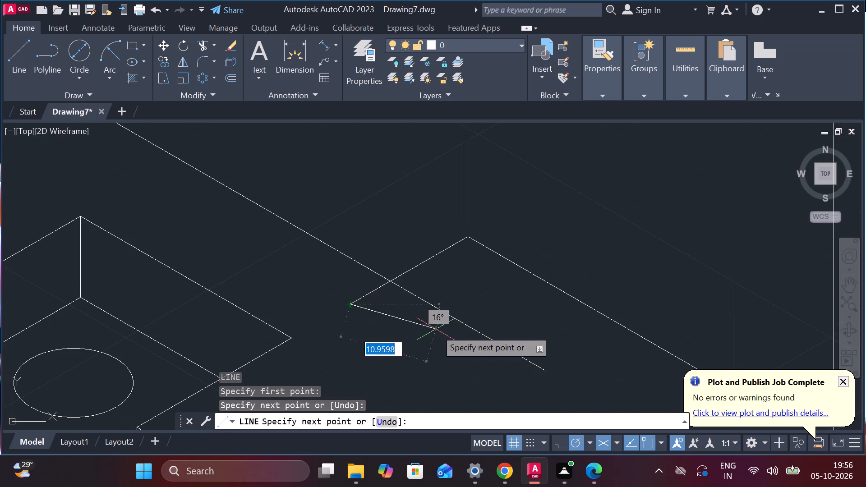
key(Escape)
Trim the overshoots of the 330° base line and the short 210° line beyond their crossing.
text(tr)
key(Return)
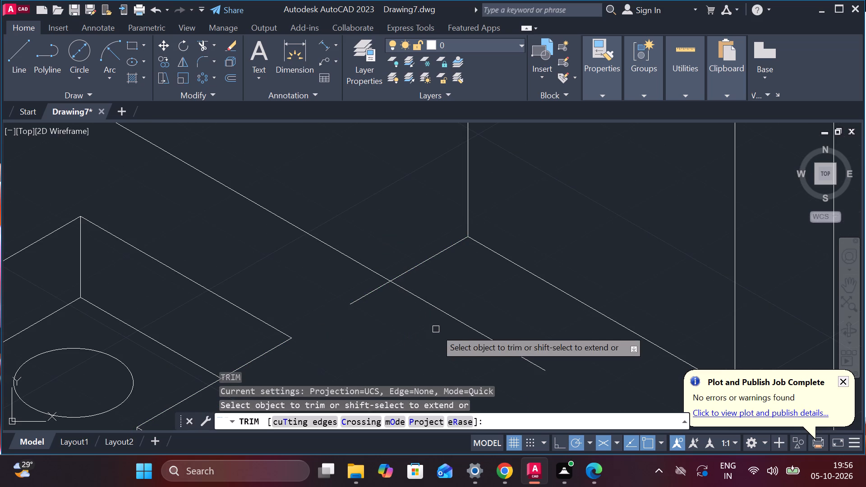
click(444, 314)
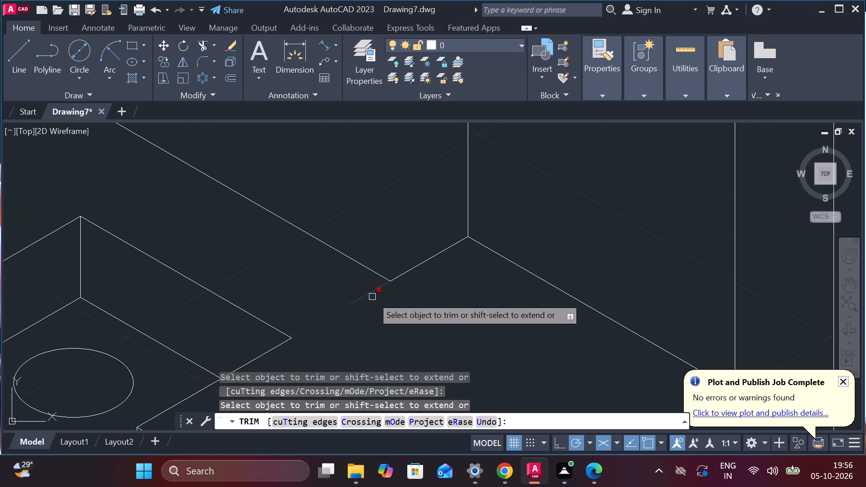
click(372, 297)
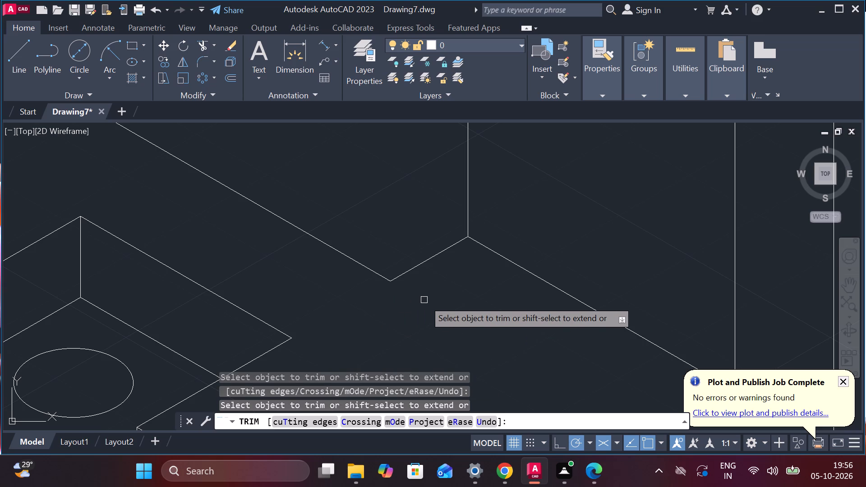
key(Escape)
Draw a vertical line about 102 long from the trimmed base corner up past the sloping back edge.
scroll(434, 311, down, 3)
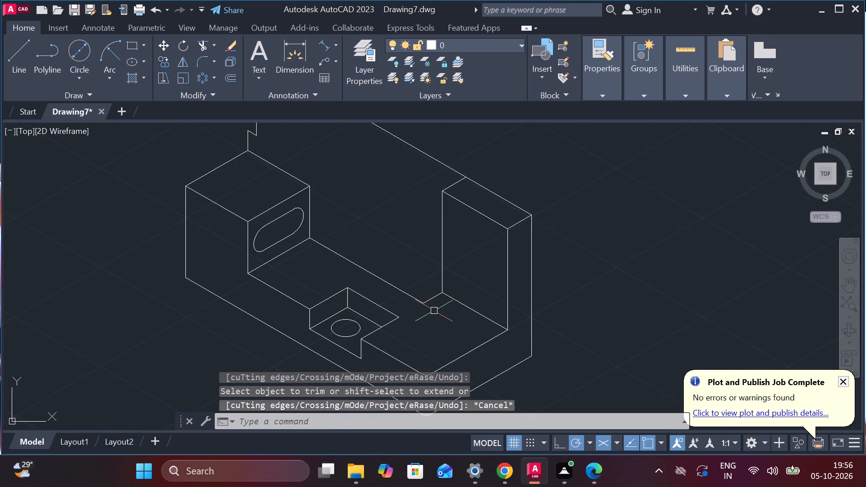
key(l)
key(Return)
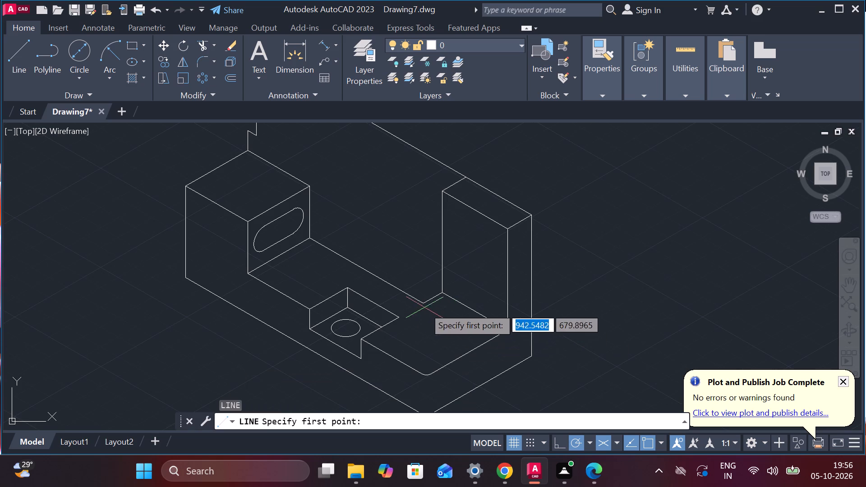
click(422, 303)
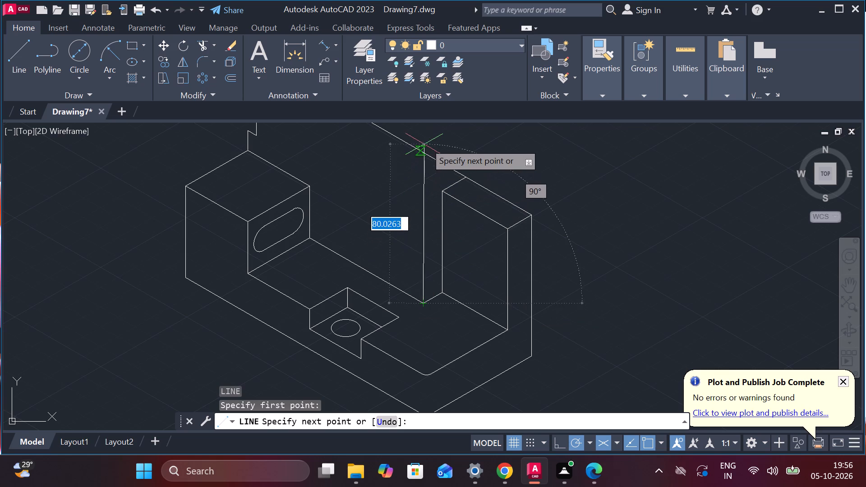
middle_drag(432, 141, 400, 240)
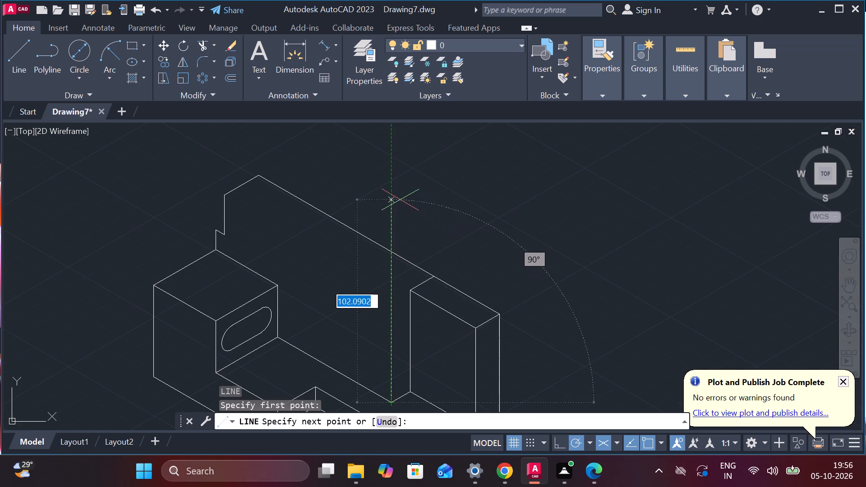
click(388, 193)
key(Escape)
Draw a 210° line about 24 long from the end block's inner top corner across the new vertical line.
scroll(452, 208, down, 1)
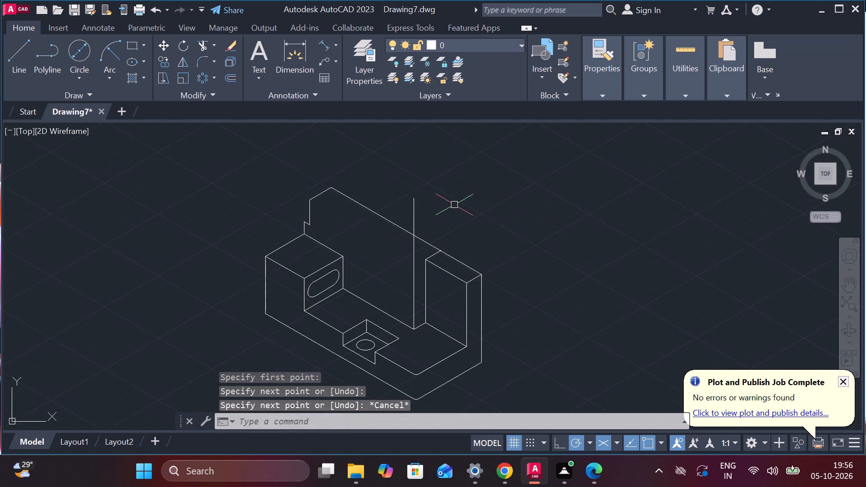
key(l)
key(Return)
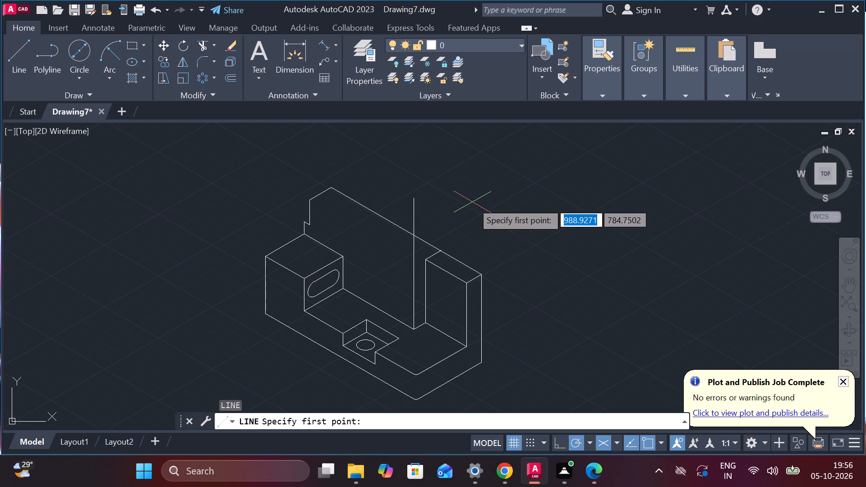
scroll(456, 249, up, 3)
scroll(347, 242, down, 2)
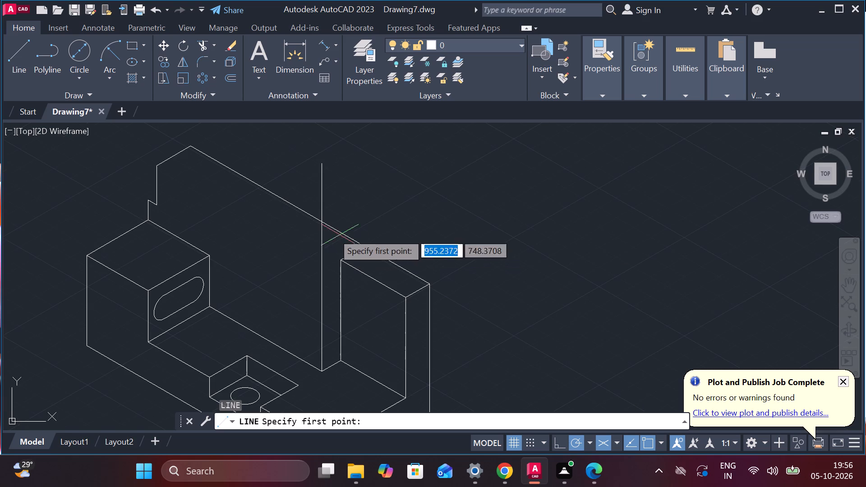
middle_drag(294, 241, 315, 251)
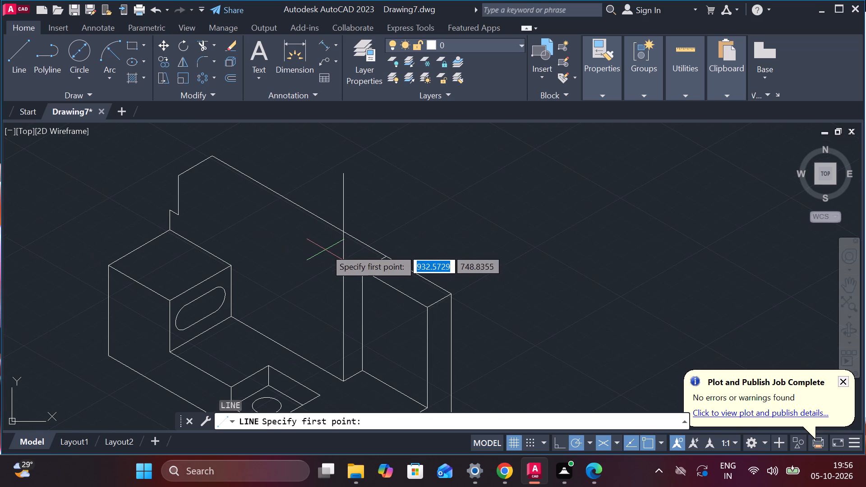
middle_drag(274, 242, 313, 271)
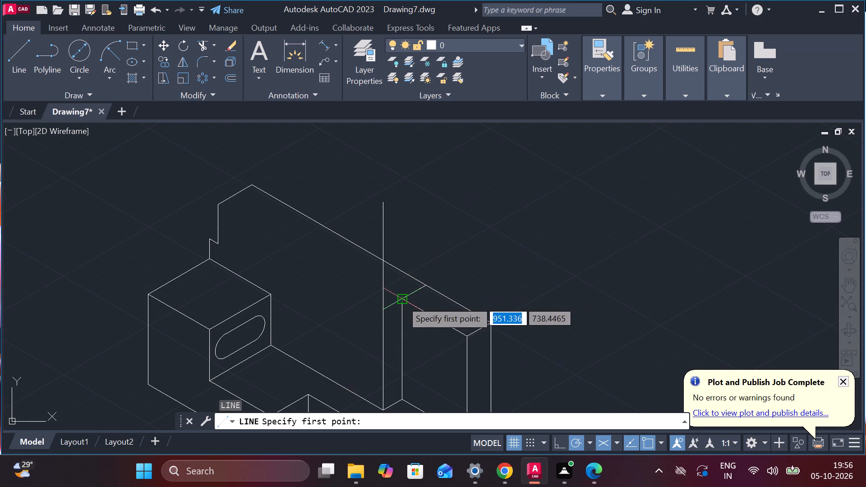
click(400, 301)
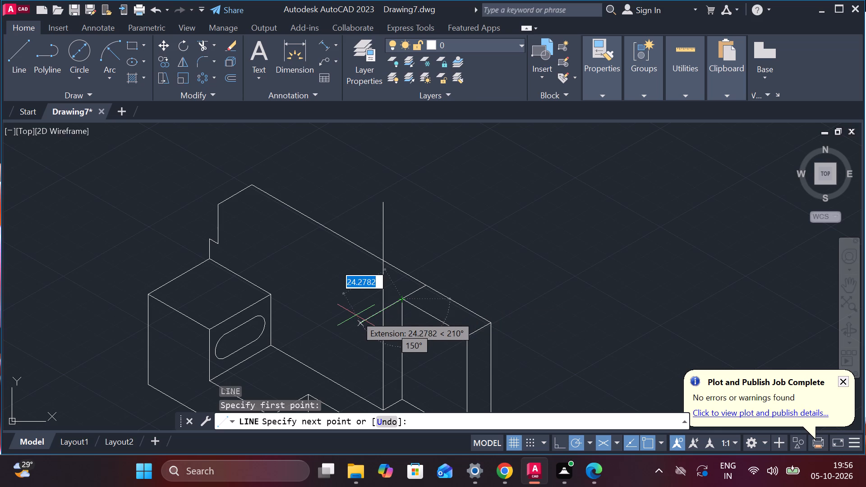
click(353, 318)
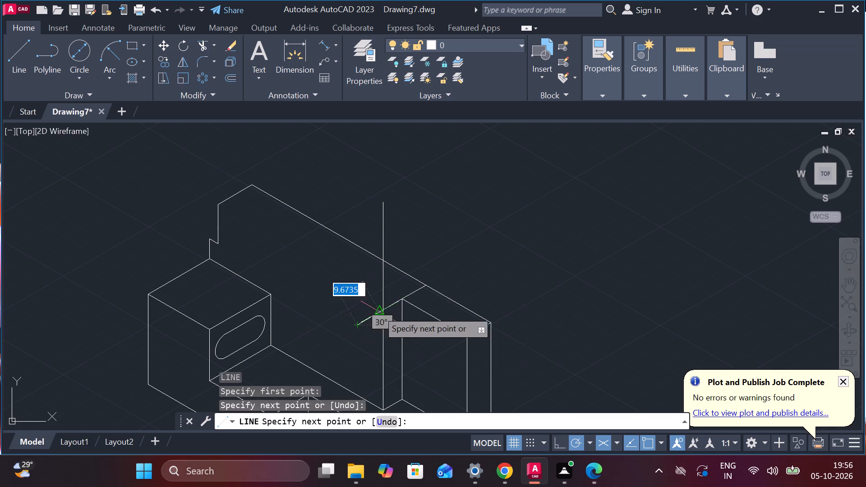
scroll(379, 303, up, 1)
key(Escape)
Trim the 210° line's overshoot and the vertical line's portions above their crossing to form the wall's end corner.
text(tr)
key(Return)
click(361, 329)
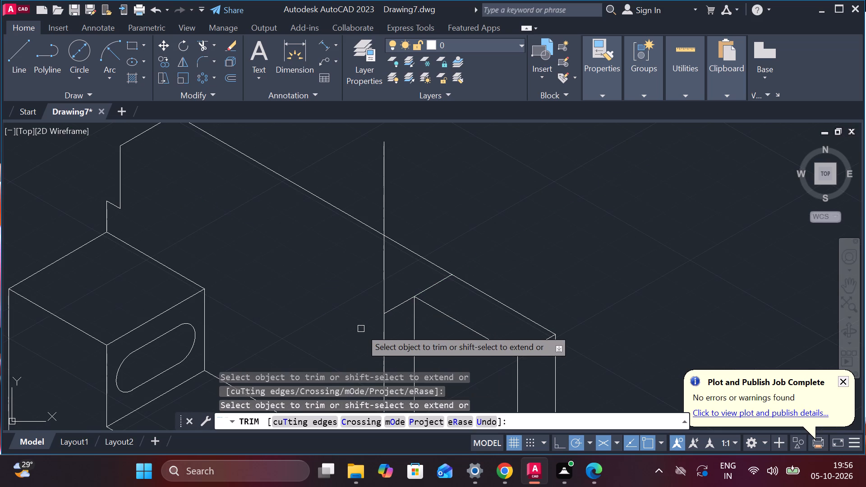
click(385, 283)
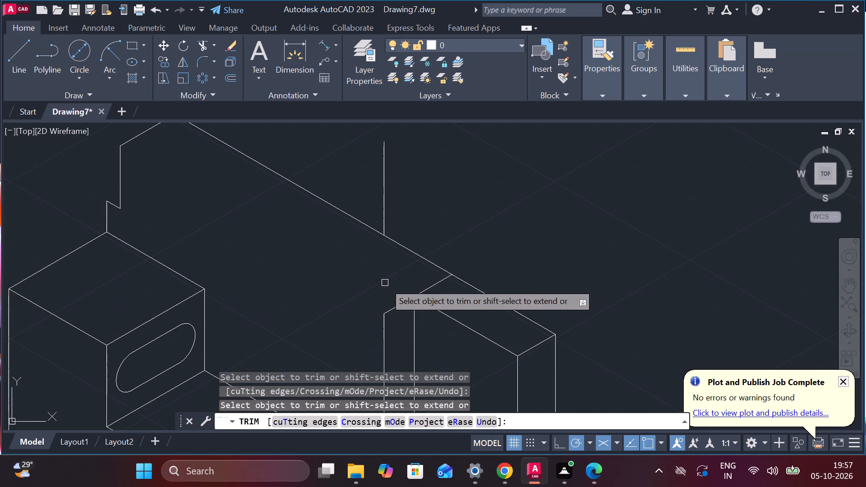
click(382, 185)
key(Escape)
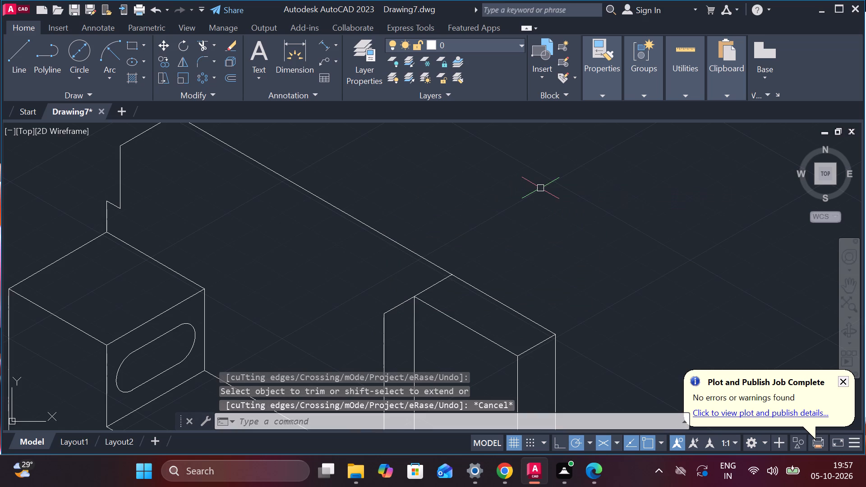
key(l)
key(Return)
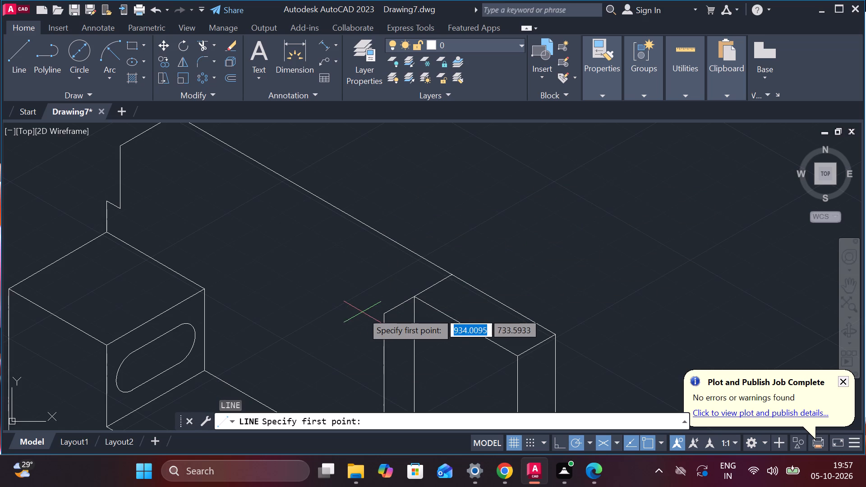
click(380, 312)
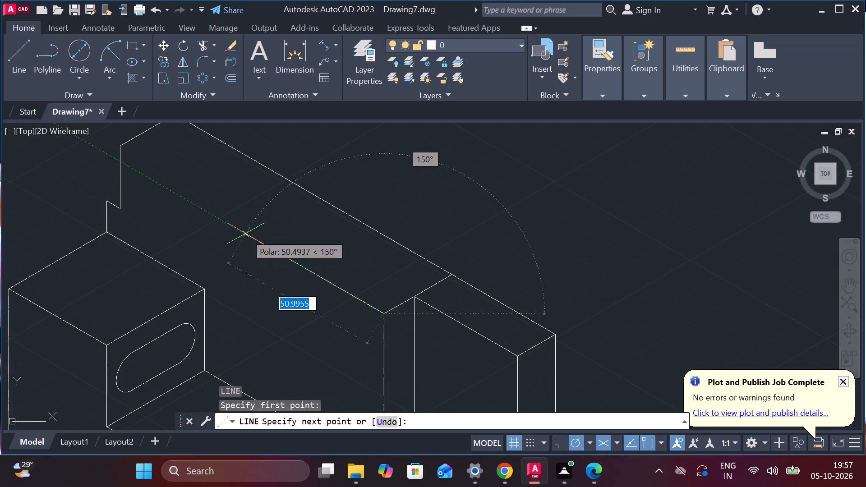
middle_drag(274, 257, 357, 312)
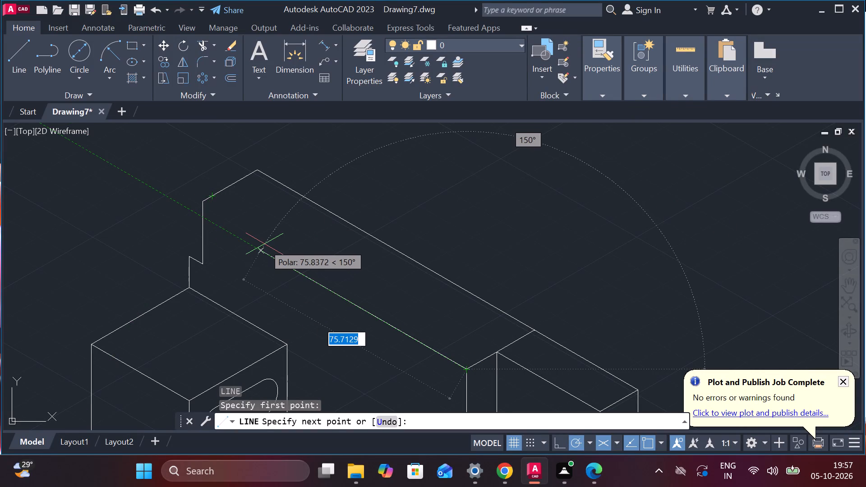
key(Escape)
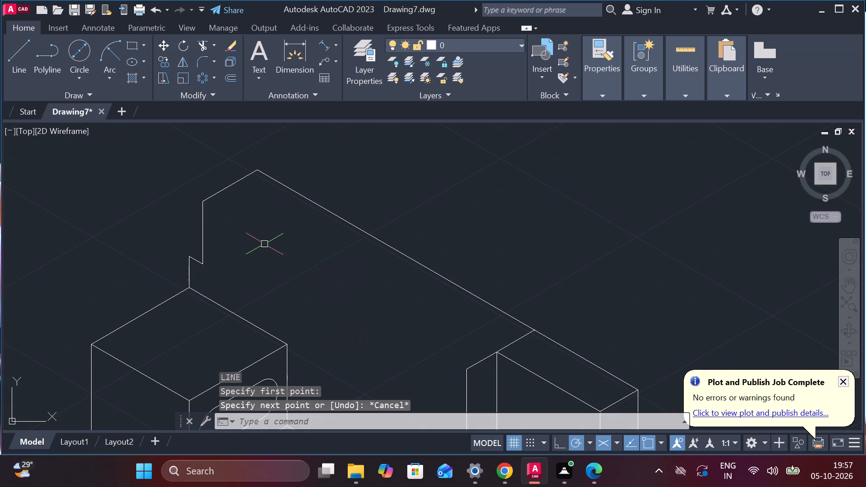
Draw a 330° line about 115 long, starting 5 below the back wall's front top corner and running past the end block's front vertical edge.
middle_drag(258, 248, 379, 262)
scroll(345, 221, up, 1)
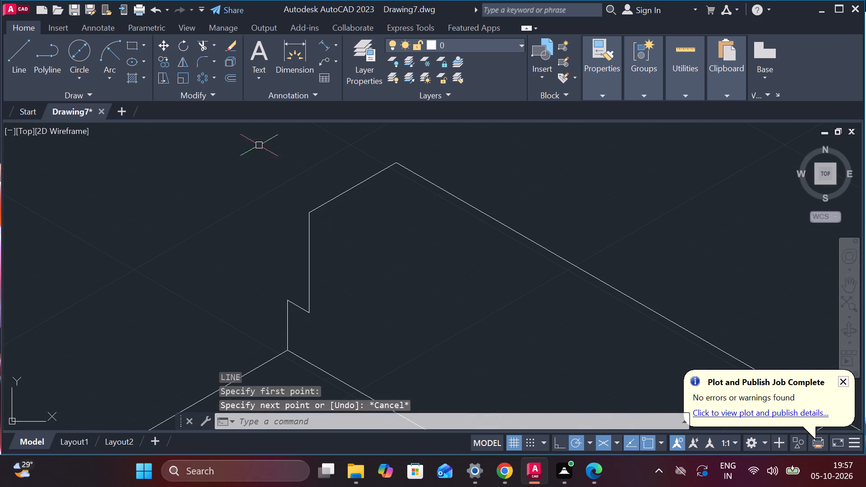
key(l)
key(Return)
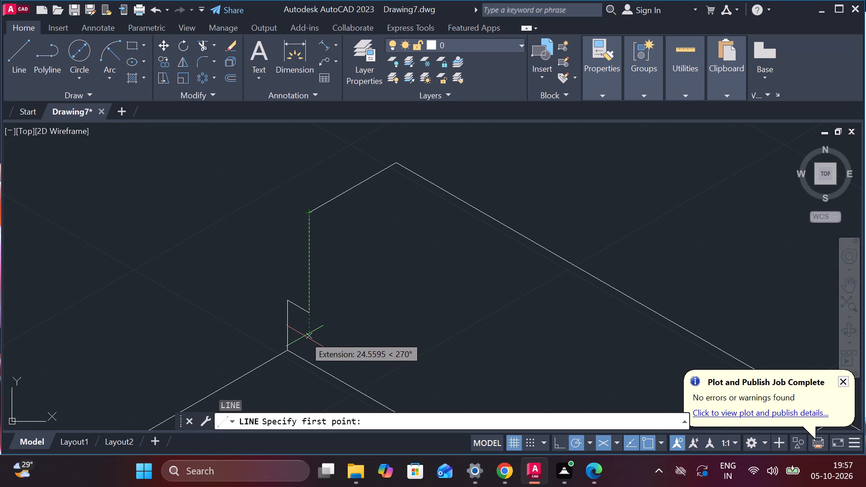
key(5)
key(Return)
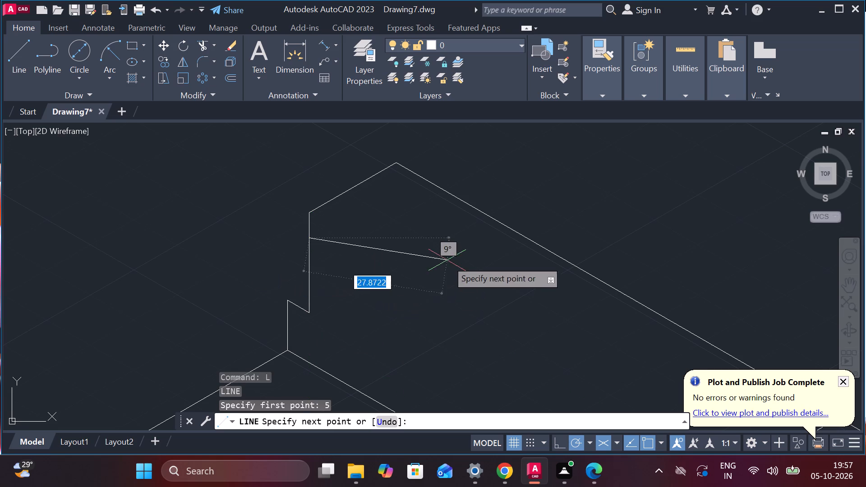
scroll(438, 278, down, 2)
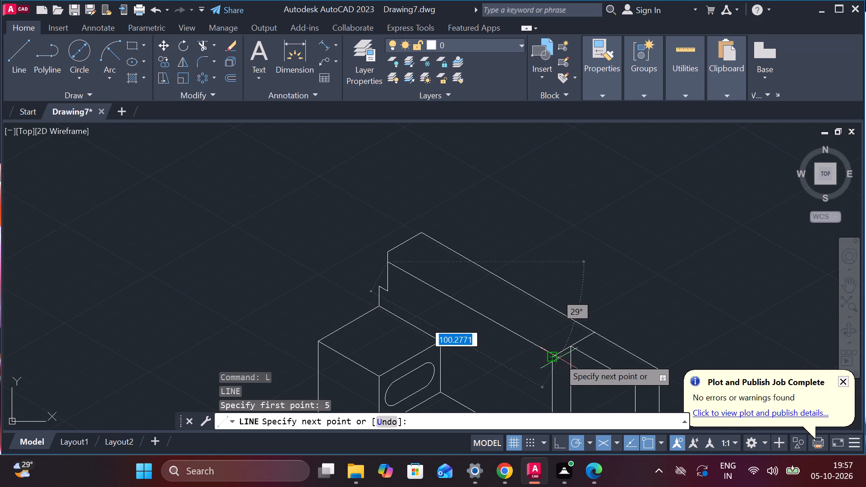
middle_drag(448, 333, 309, 251)
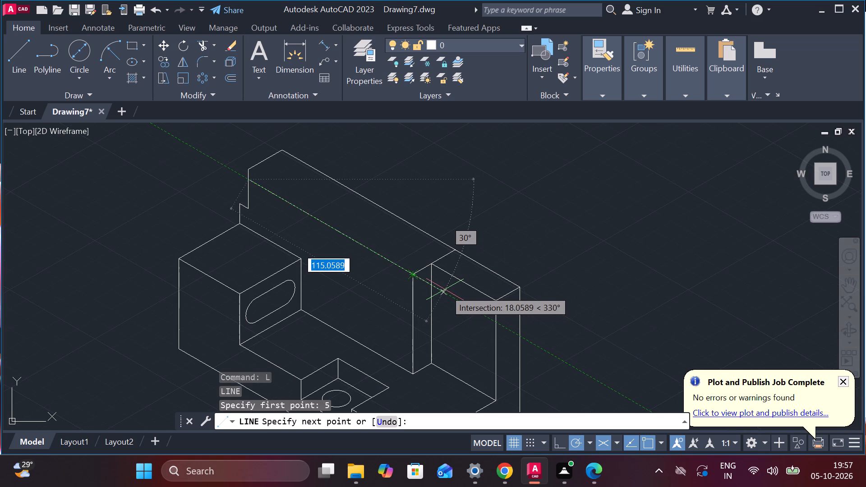
click(445, 289)
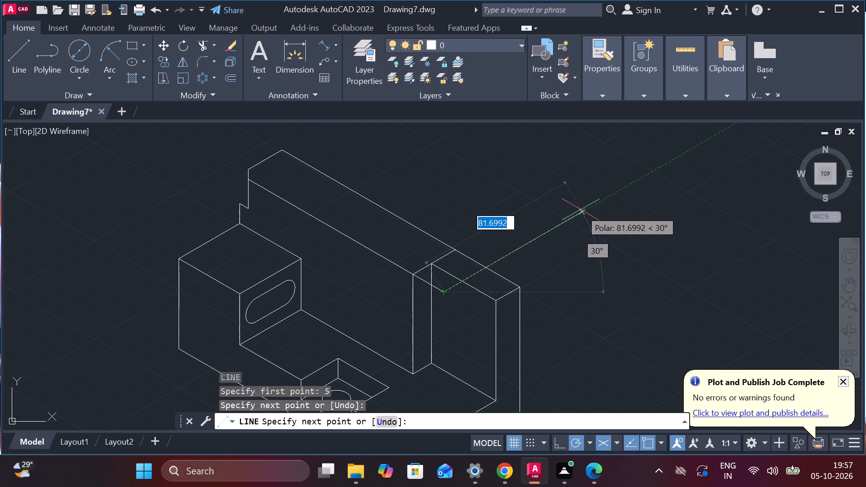
key(Escape)
scroll(411, 338, down, 2)
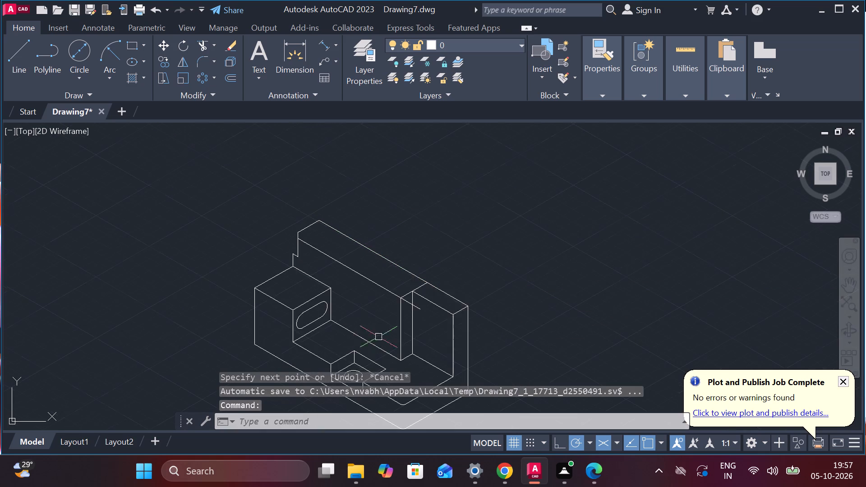
Trim the 330° line's overshoot beyond the back wall's end corner, on both sides of the end block's front vertical edge.
scroll(341, 354, up, 2)
text(tr)
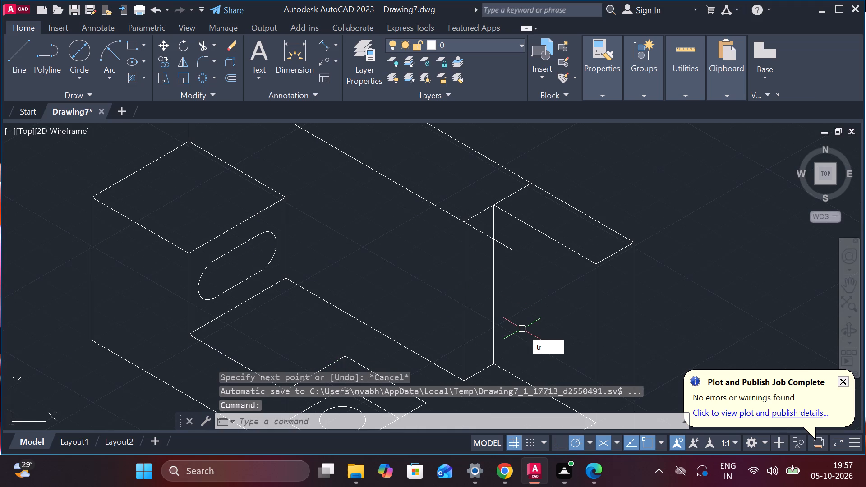
key(Return)
click(504, 246)
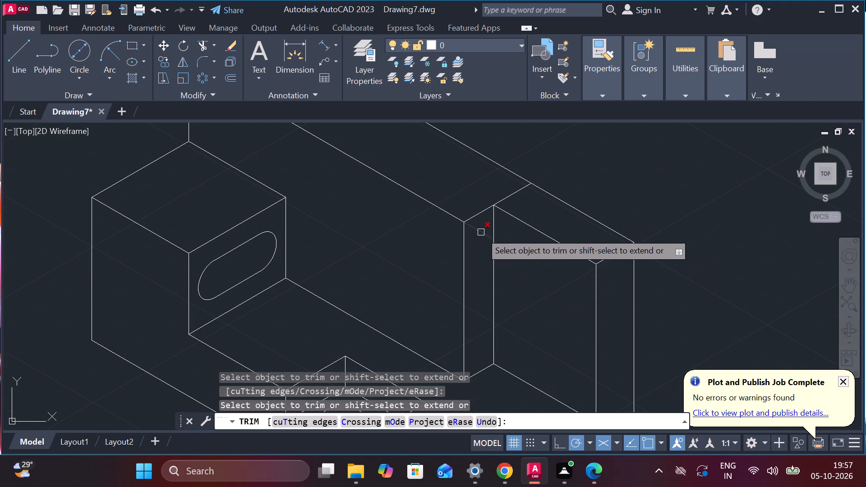
click(481, 232)
scroll(456, 243, down, 3)
scroll(505, 237, up, 1)
middle_drag(509, 232, 518, 233)
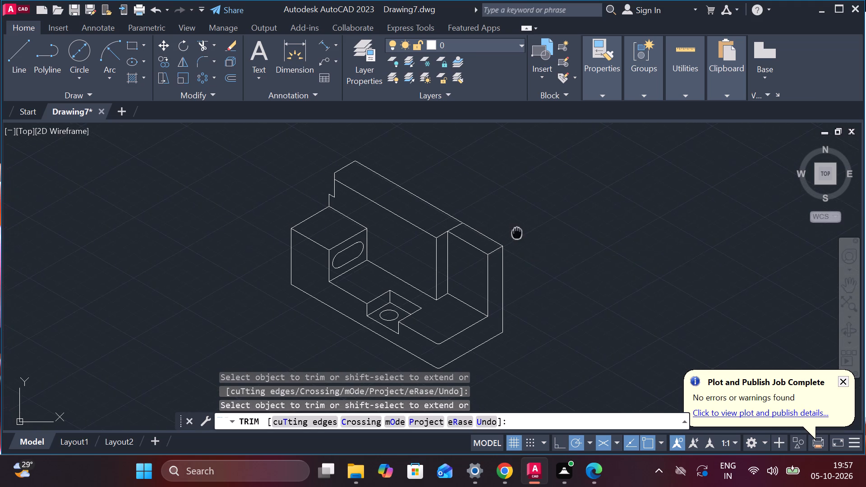
middle_drag(518, 233, 530, 239)
scroll(295, 156, up, 3)
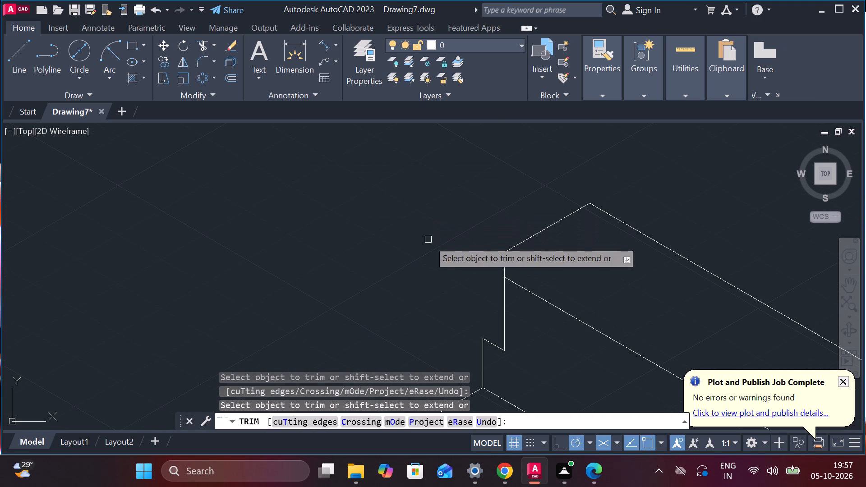
key(Escape)
Draw a short 30° line from the small step's upper corner beside the slotted block across the back wall's vertical edge.
key(l)
key(Return)
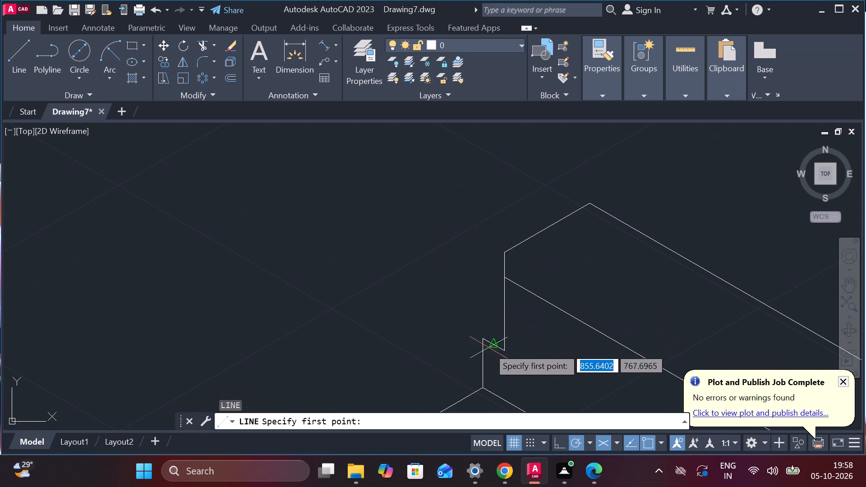
click(481, 343)
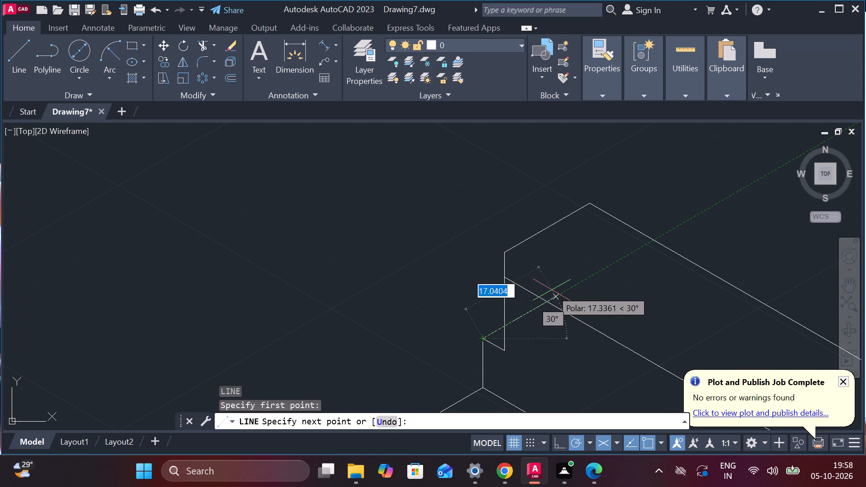
click(520, 319)
key(Escape)
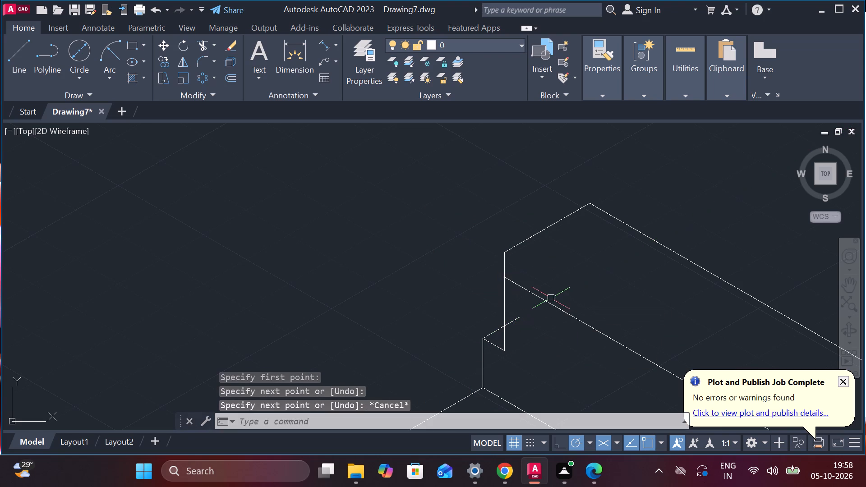
key(r)
key(Escape)
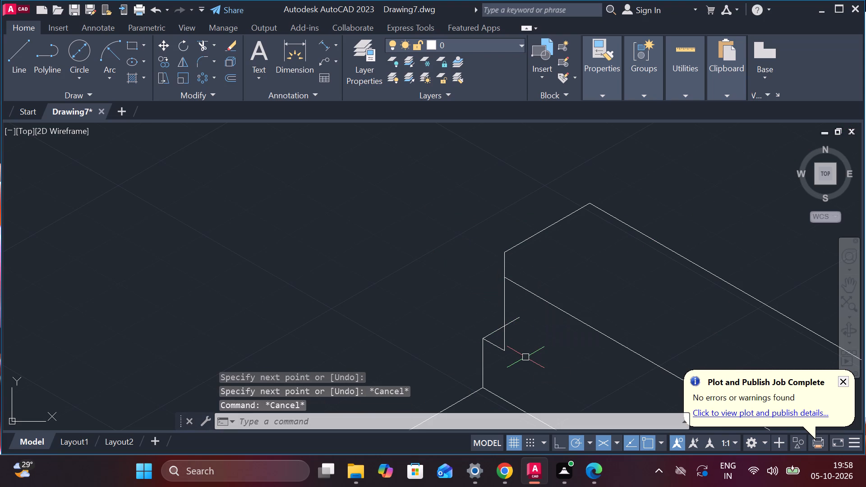
Trim the short 30° line's overshoot past the back wall's vertical edge.
text(tr)
key(Return)
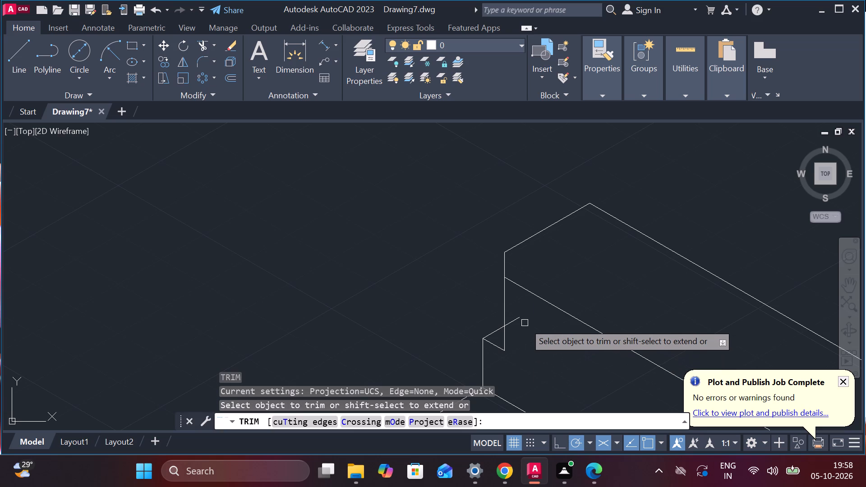
click(521, 319)
scroll(519, 320, down, 2)
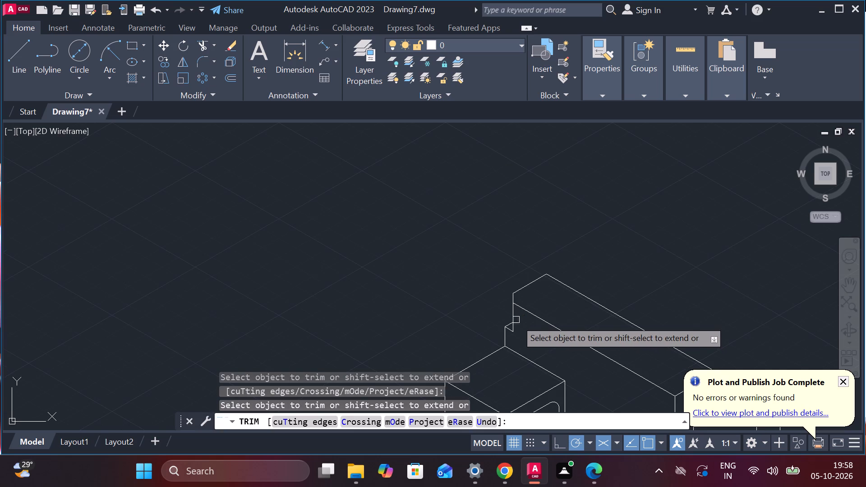
middle_drag(422, 259, 367, 210)
scroll(365, 207, down, 1)
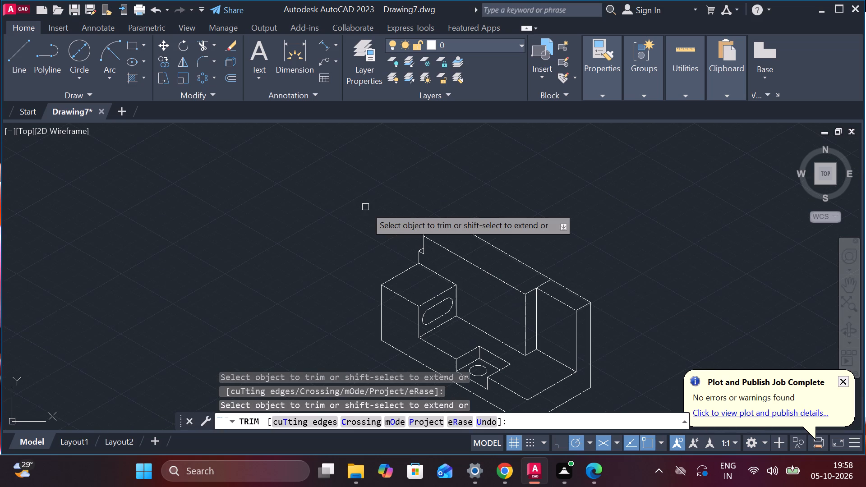
middle_drag(365, 207, 314, 153)
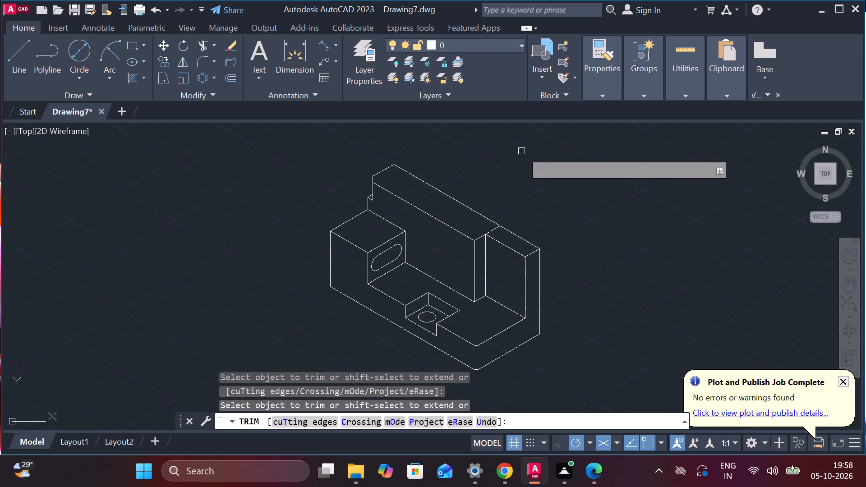
key(Escape)
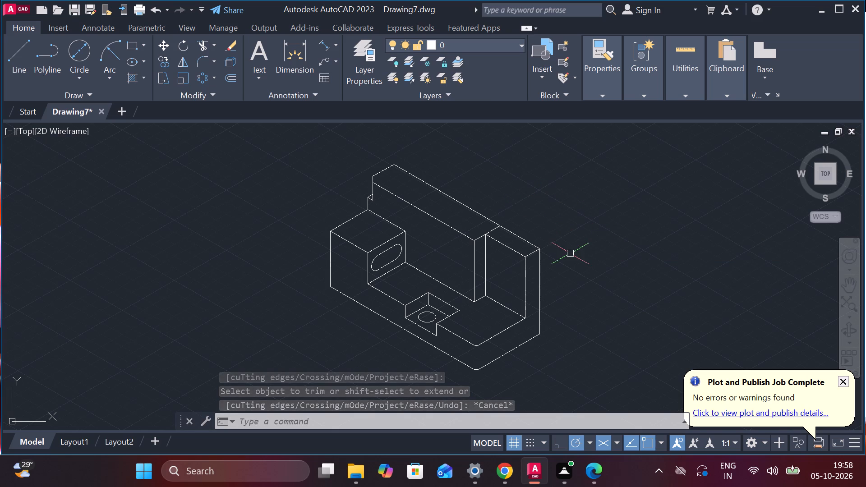
Draw a vertical centre line 51 long on the end block's large face, from its top edge's midpoint to its bottom edge.
scroll(569, 281, up, 1)
middle_drag(565, 281, 548, 280)
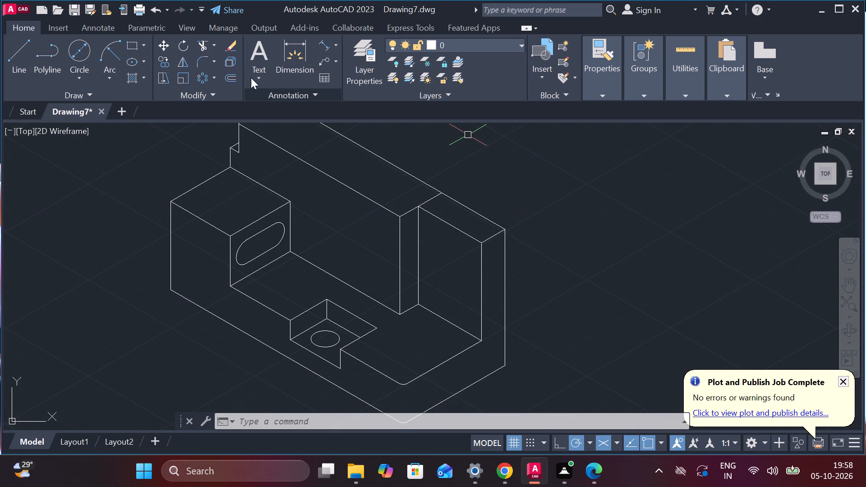
click(23, 52)
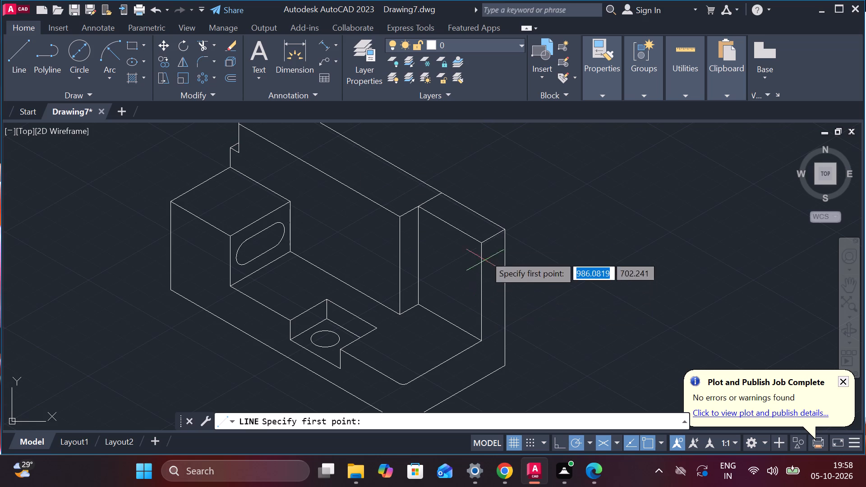
click(455, 225)
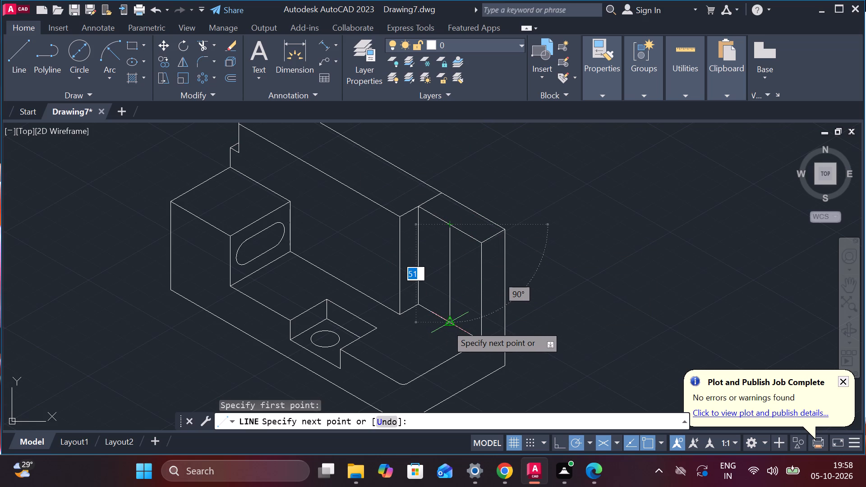
click(447, 325)
key(Escape)
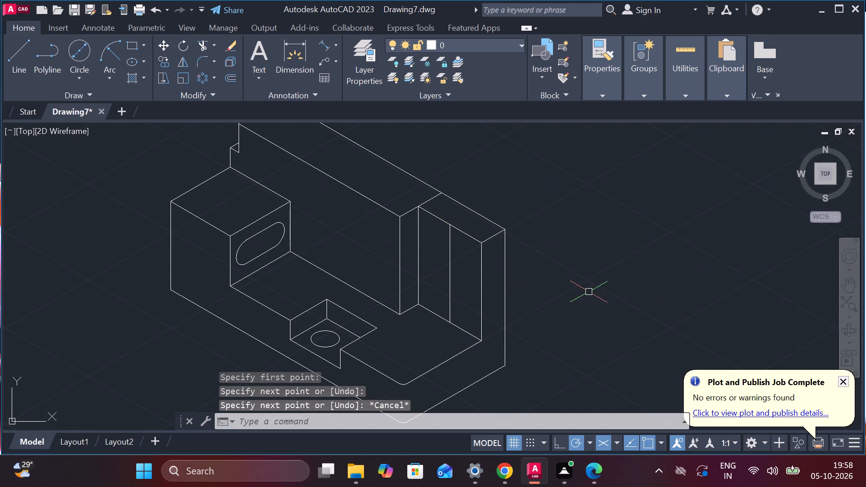
Draw a 150° line about 44 long from the midpoint of the end block face's outer vertical edge across the face.
key(space)
click(478, 289)
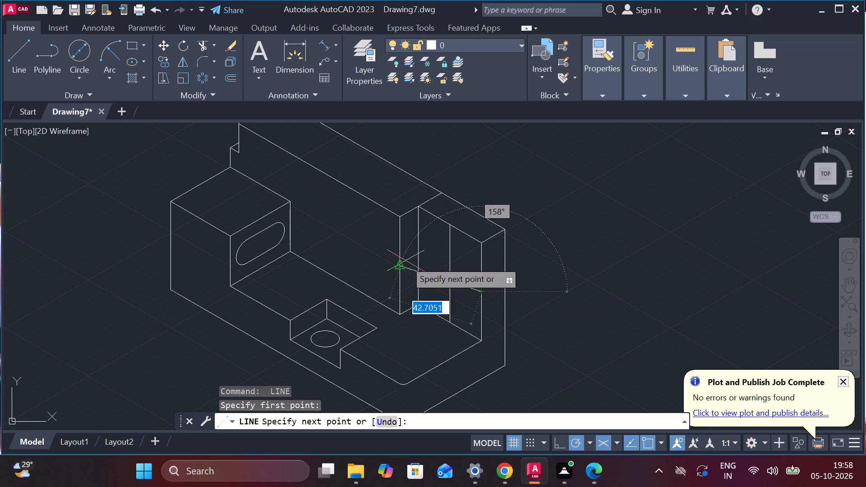
scroll(410, 247, up, 4)
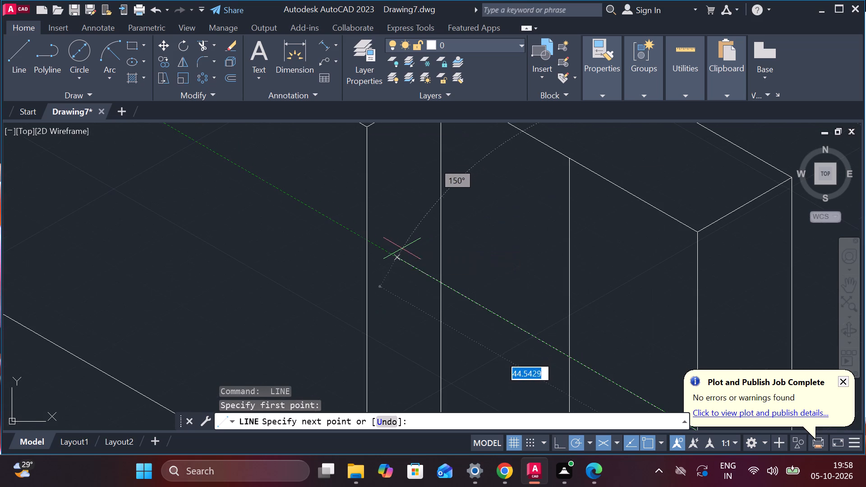
click(402, 249)
scroll(412, 231, down, 3)
key(Escape)
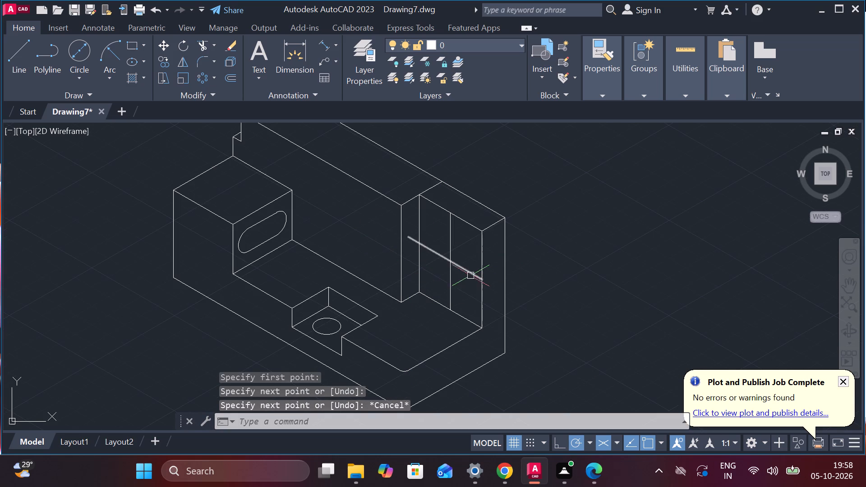
Copy the end block face's top edge straight down by 12 and by 42.
click(476, 225)
text(co)
key(Return)
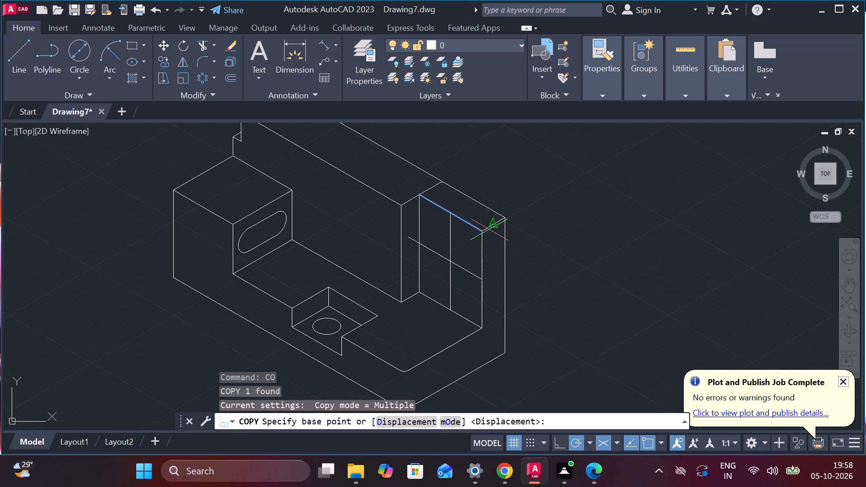
click(481, 232)
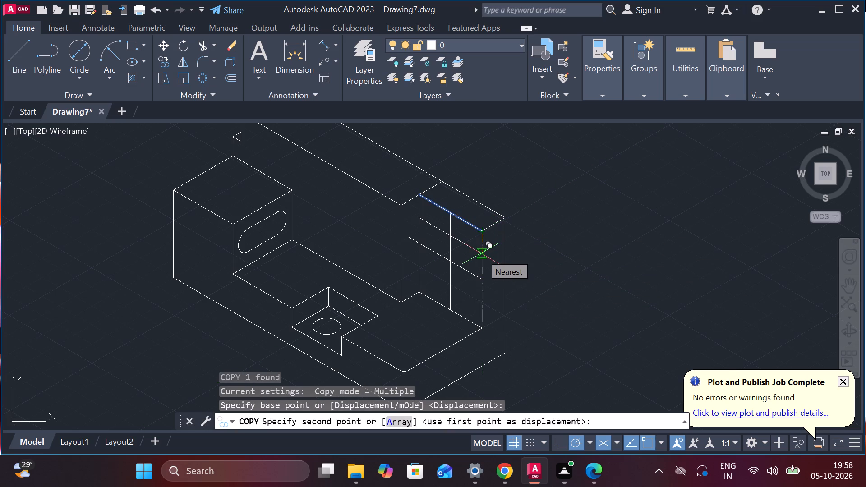
text(12)
key(Return)
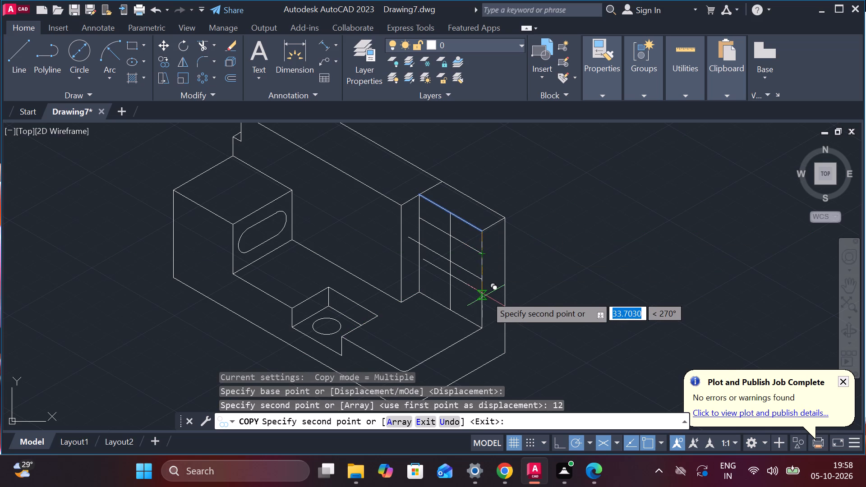
scroll(486, 293, up, 1)
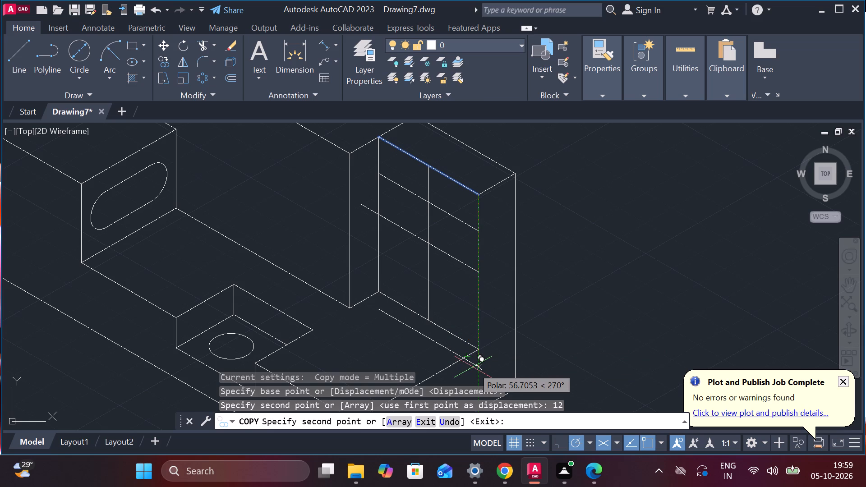
text(42)
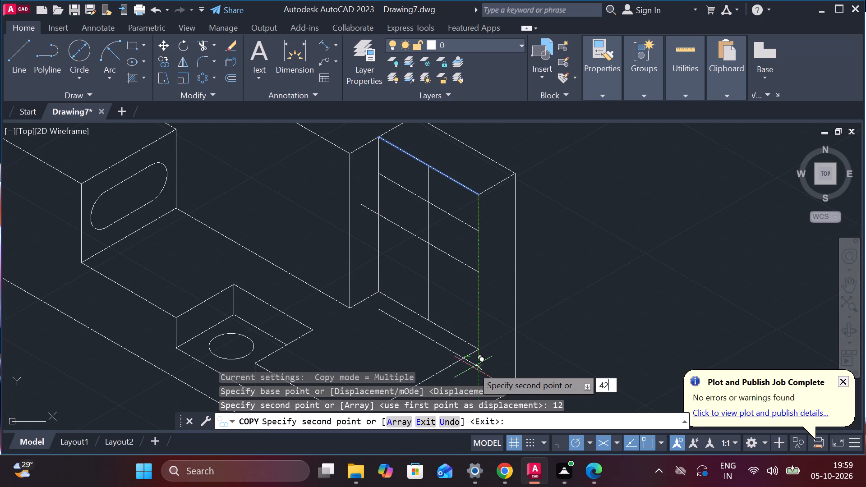
key(Return)
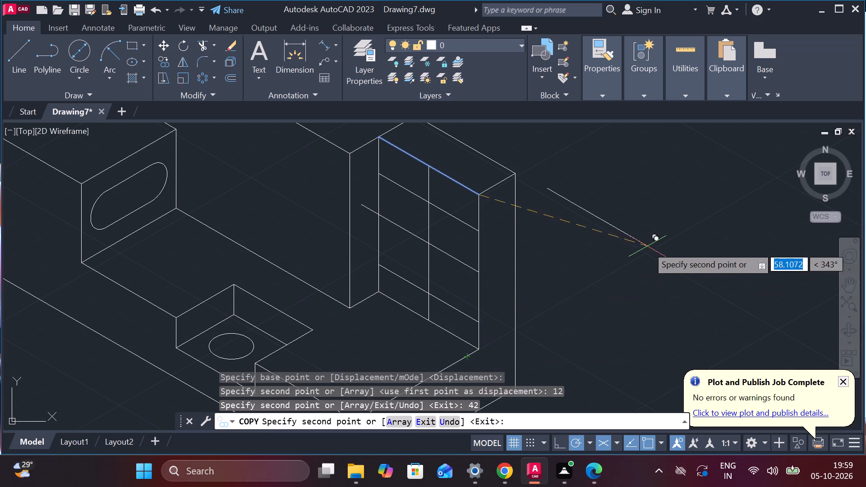
key(Escape)
Draw a left-isoplane isocircle of radius 12 centred where the vertical centre line crosses the upper copied line.
text(el)
key(Return)
key(i)
key(Return)
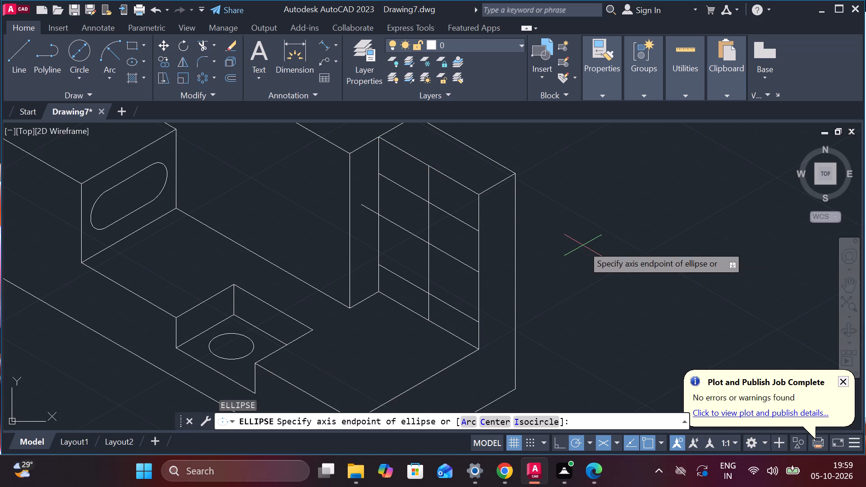
click(428, 199)
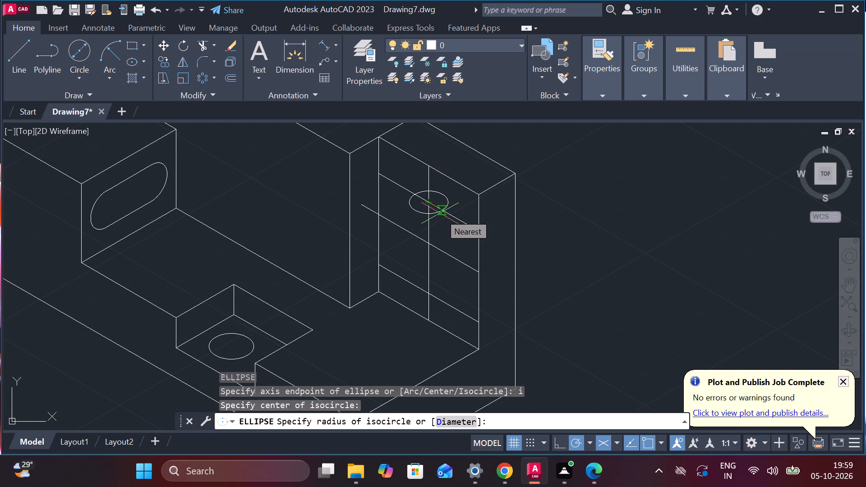
key(F5)
key(F5)
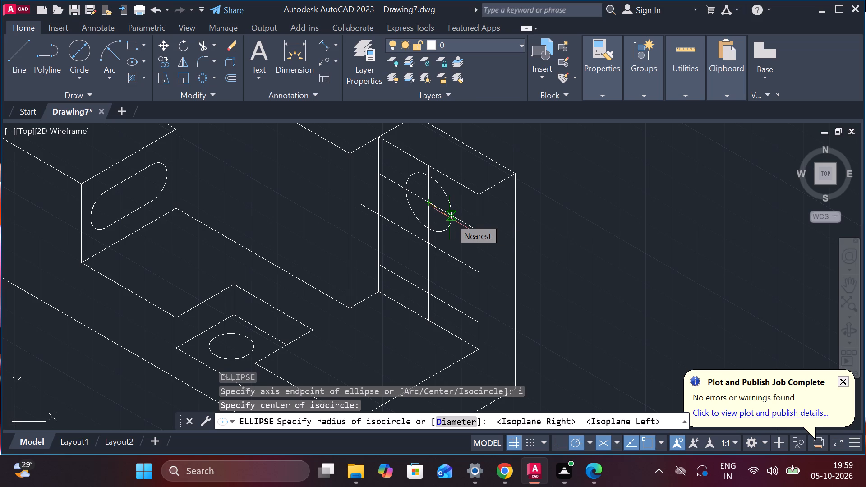
text(12)
key(Return)
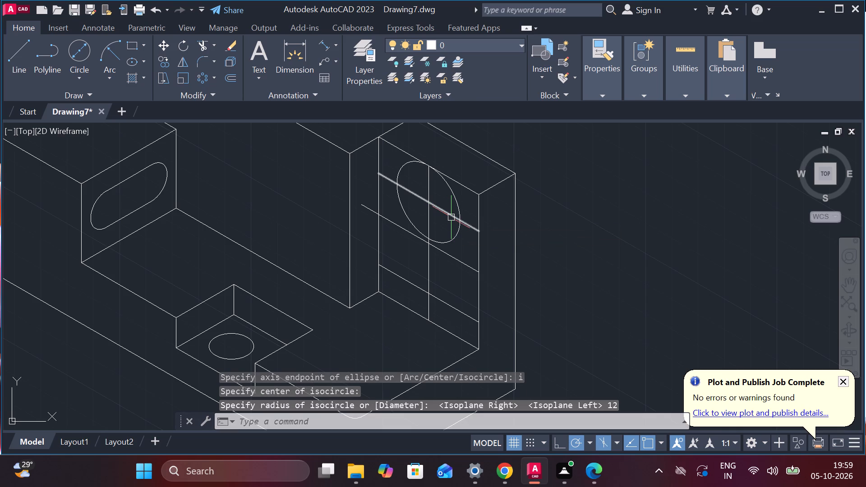
Measure the isocircle's width along the upper copied line with an aligned dimension.
scroll(451, 217, down, 1)
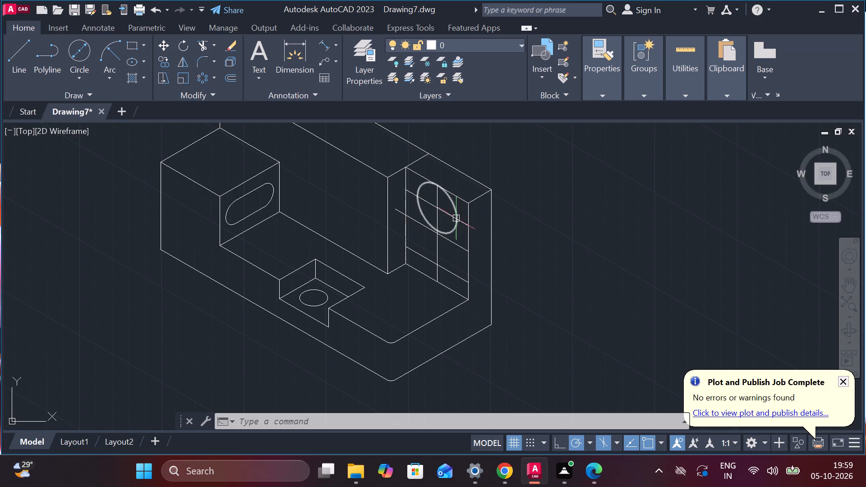
click(325, 43)
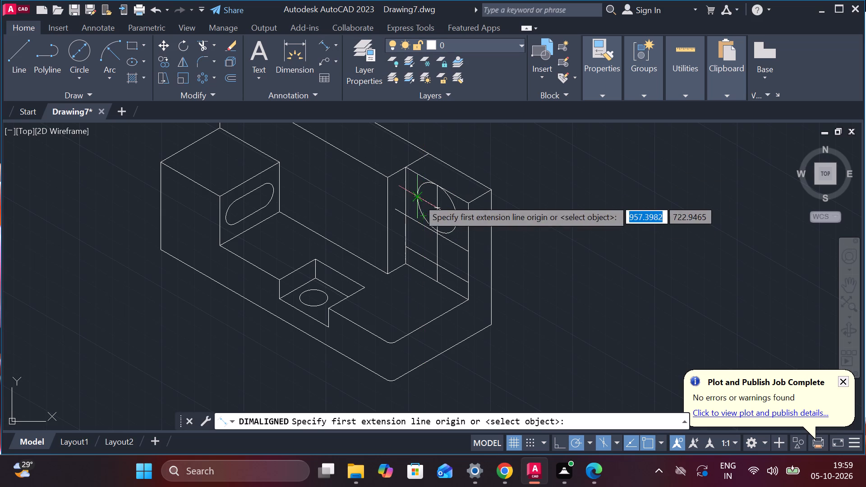
scroll(428, 196, up, 3)
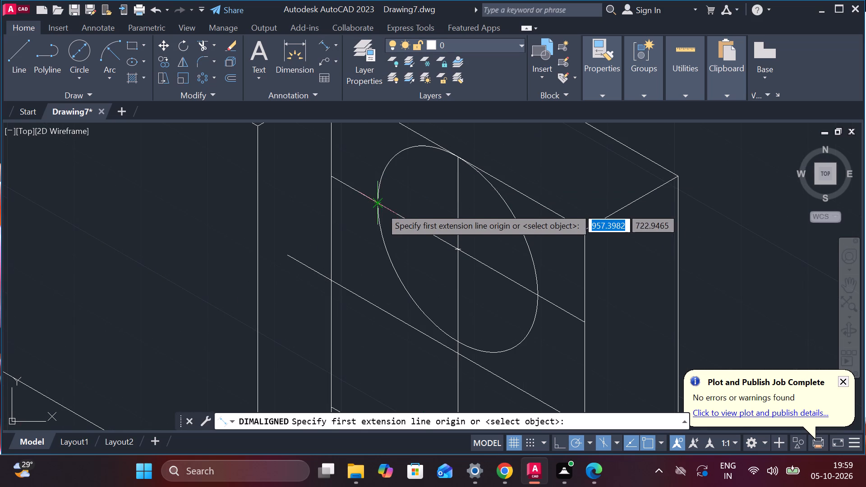
click(381, 207)
click(540, 297)
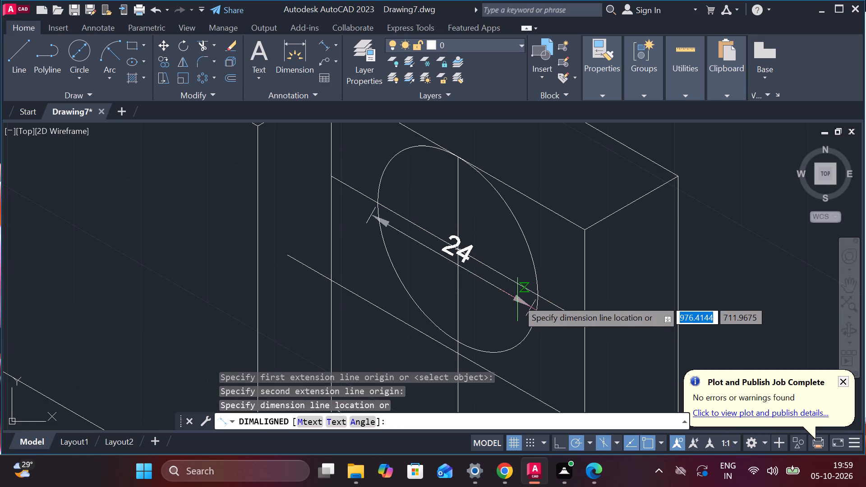
key(Escape)
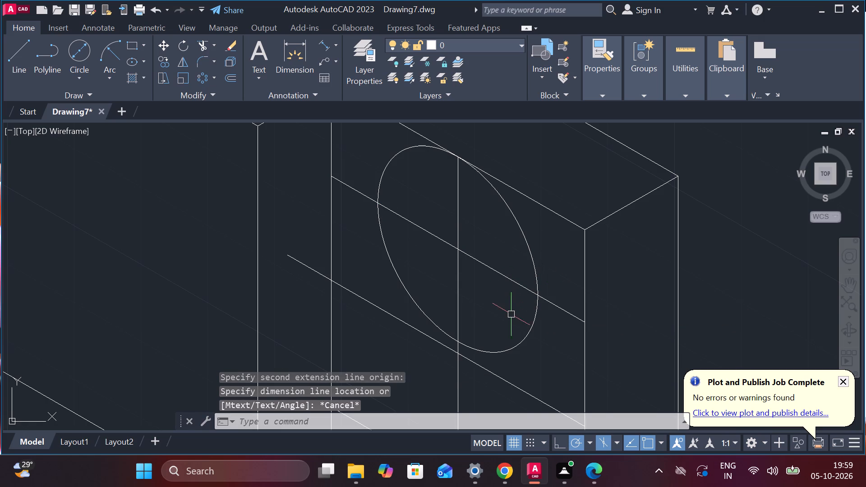
Erase the radius 12 isocircle from the end block face.
click(535, 287)
key(e)
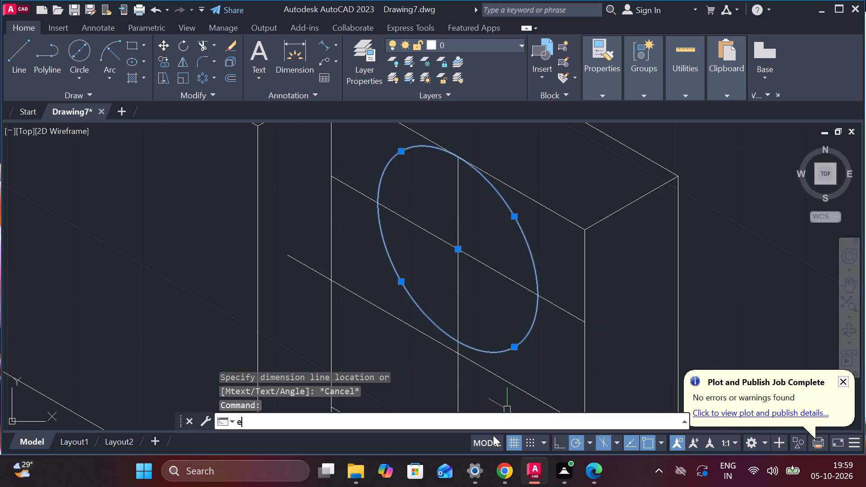
key(Return)
Draw a left-isoplane isocircle of radius 6 centred where the vertical centre line crosses the upper copied line.
text(el)
key(Return)
key(i)
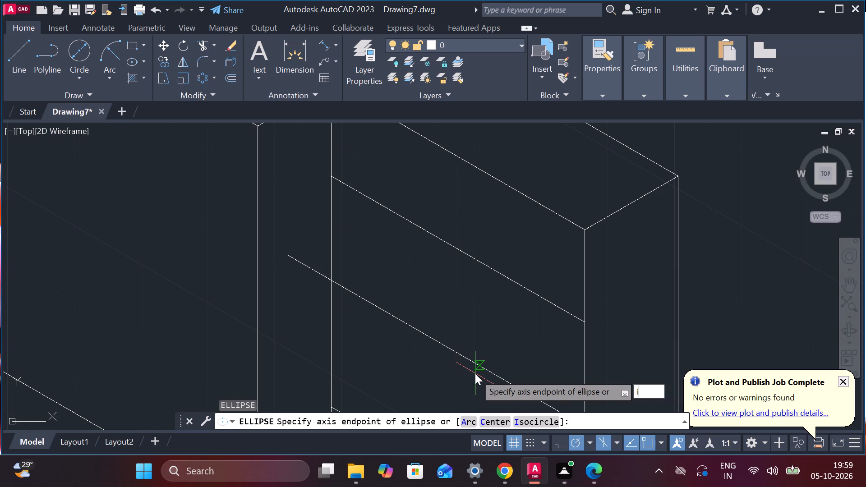
key(Return)
click(458, 249)
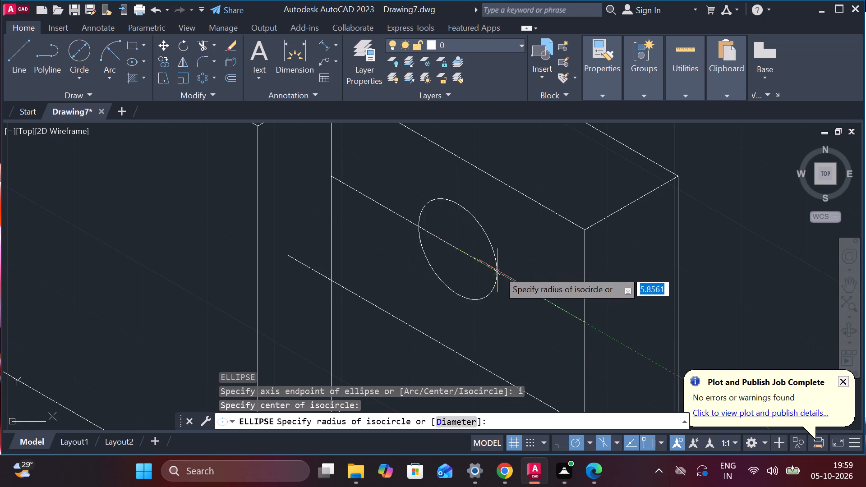
key(6)
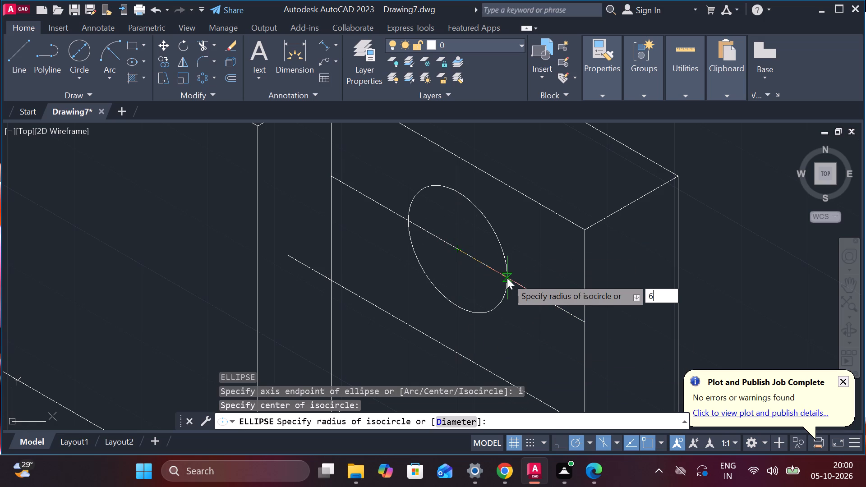
key(Return)
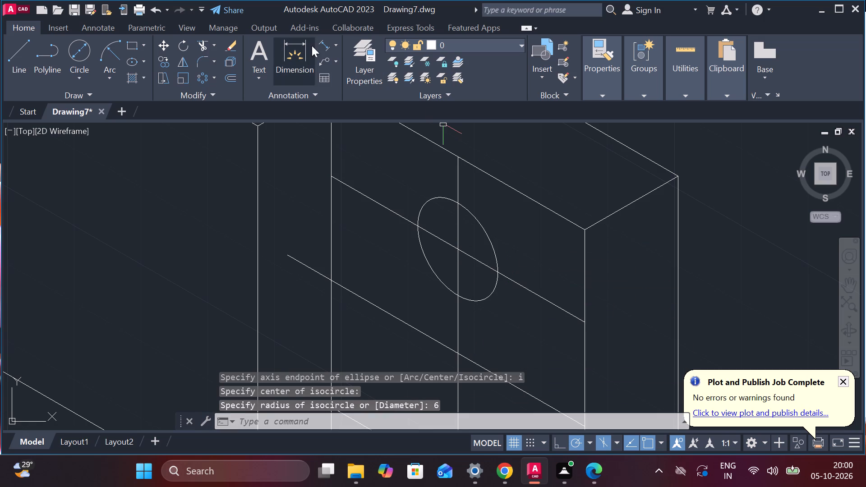
Measure the new isocircle's width along the upper copied line with an aligned dimension.
click(325, 48)
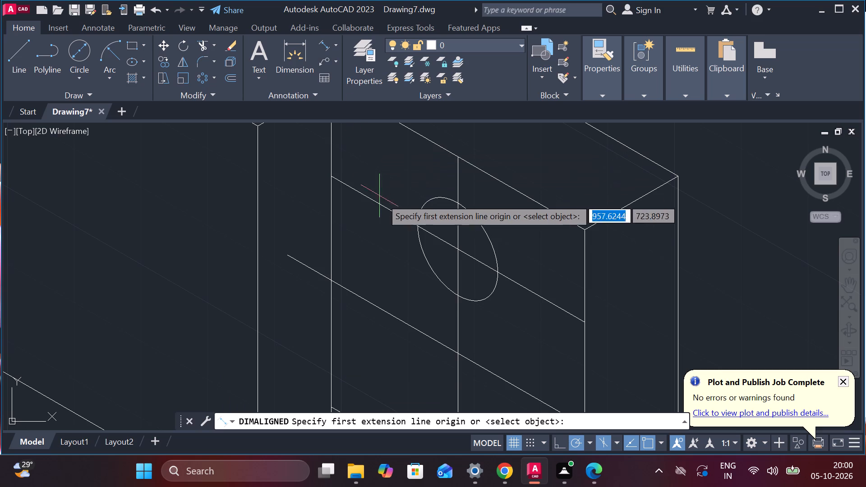
click(415, 225)
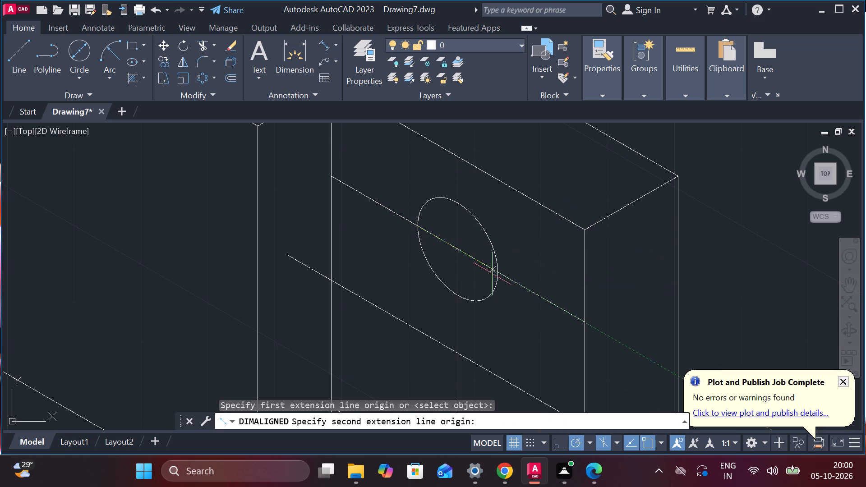
click(501, 274)
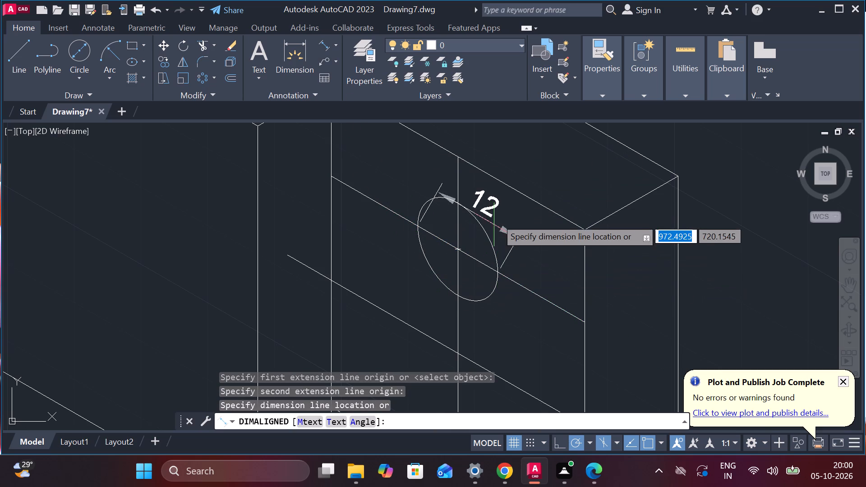
key(Escape)
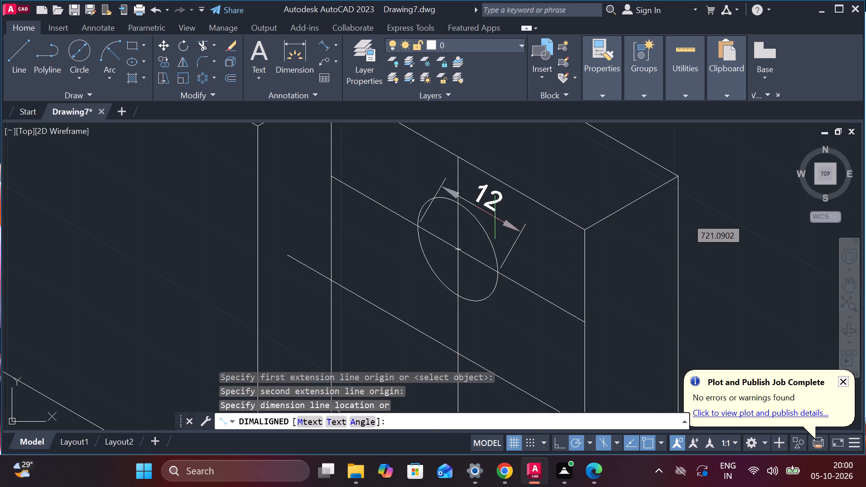
Copy the radius 6 isocircle straight down by 30 to where the centre line crosses the lower copied line.
scroll(495, 217, down, 2)
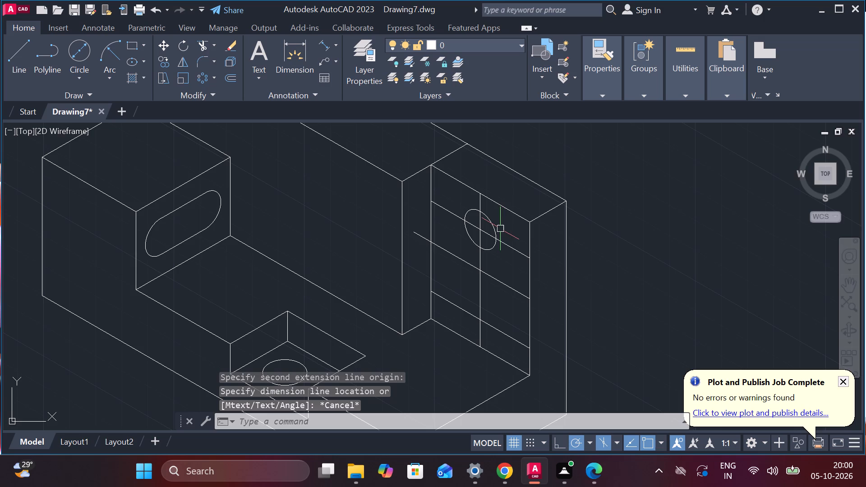
click(492, 221)
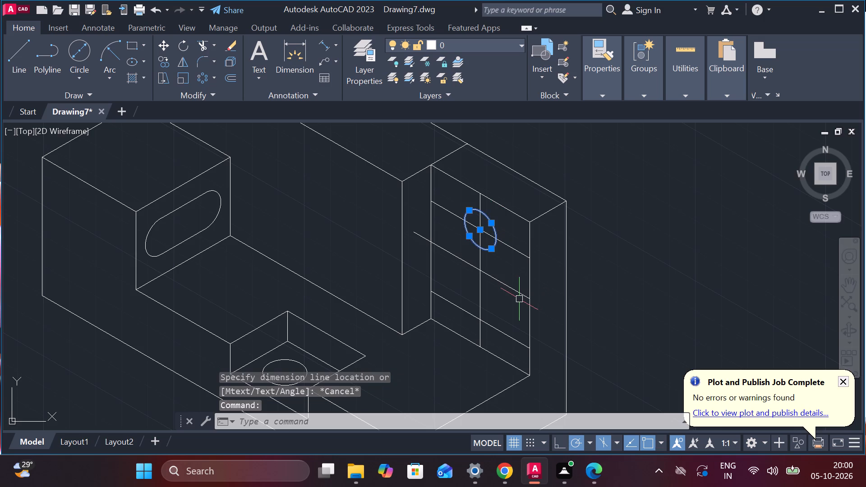
text(co)
key(Return)
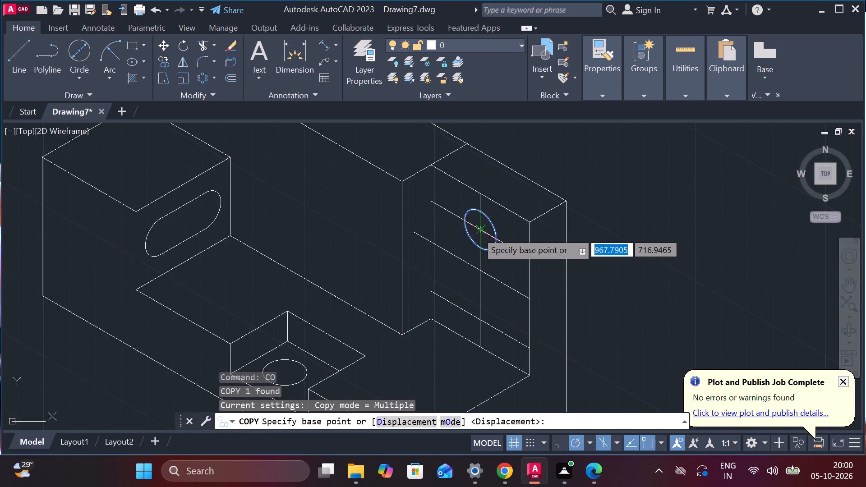
click(479, 227)
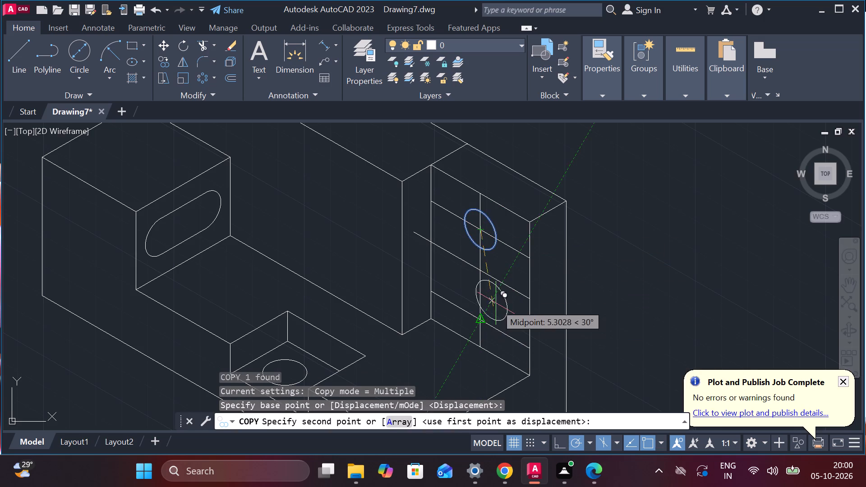
scroll(492, 316, up, 2)
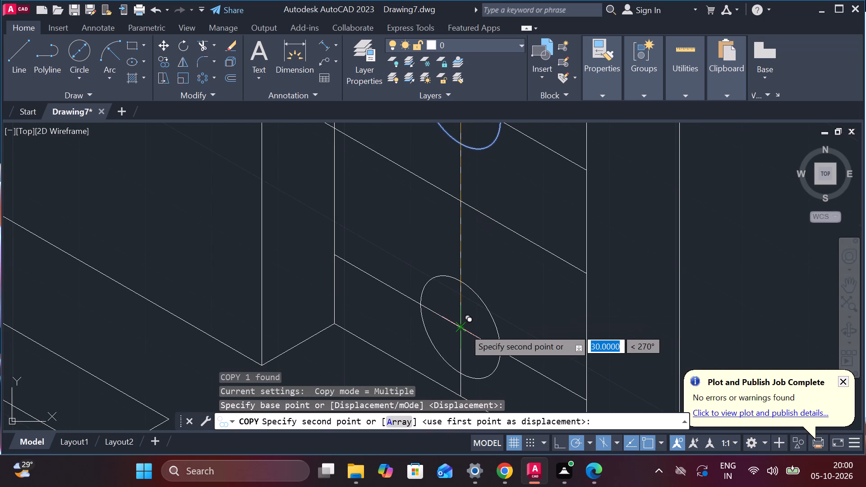
click(464, 330)
scroll(506, 291, down, 1)
key(Escape)
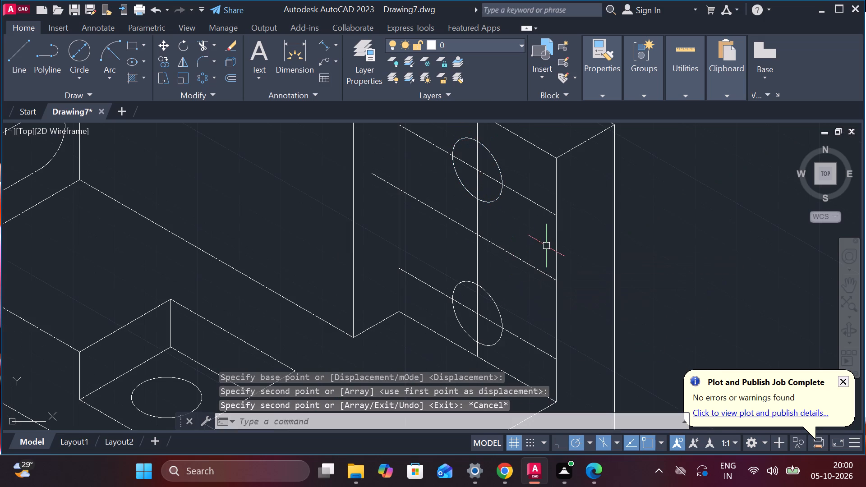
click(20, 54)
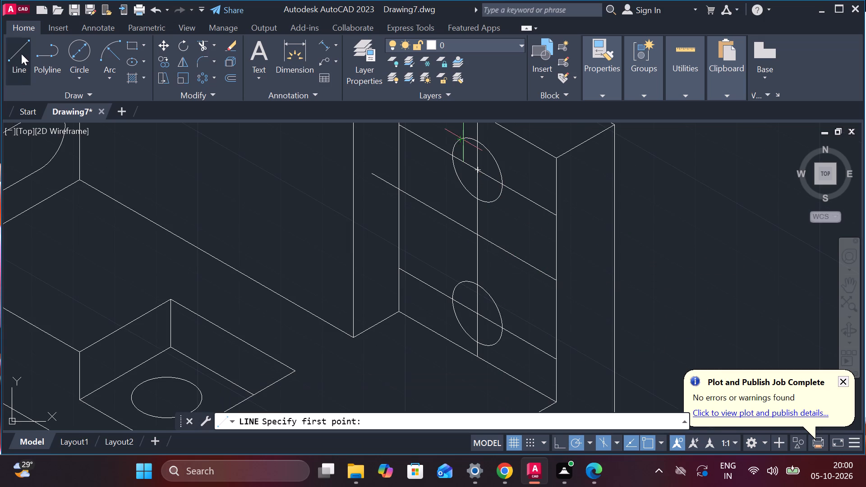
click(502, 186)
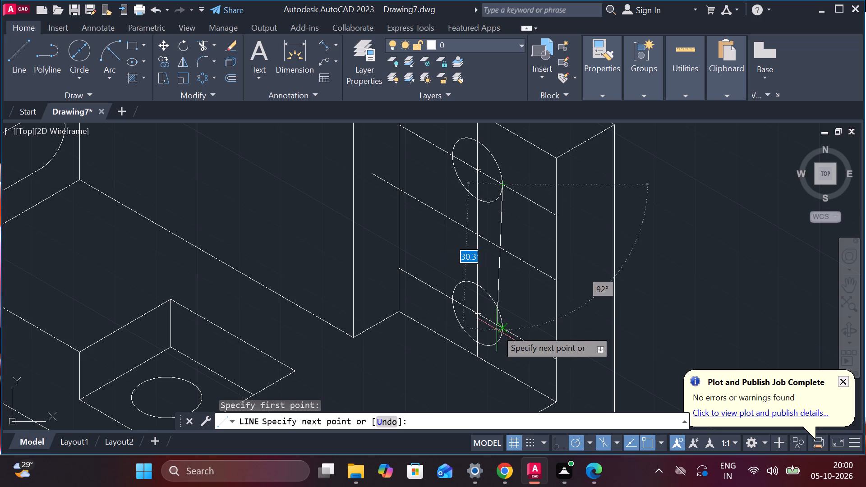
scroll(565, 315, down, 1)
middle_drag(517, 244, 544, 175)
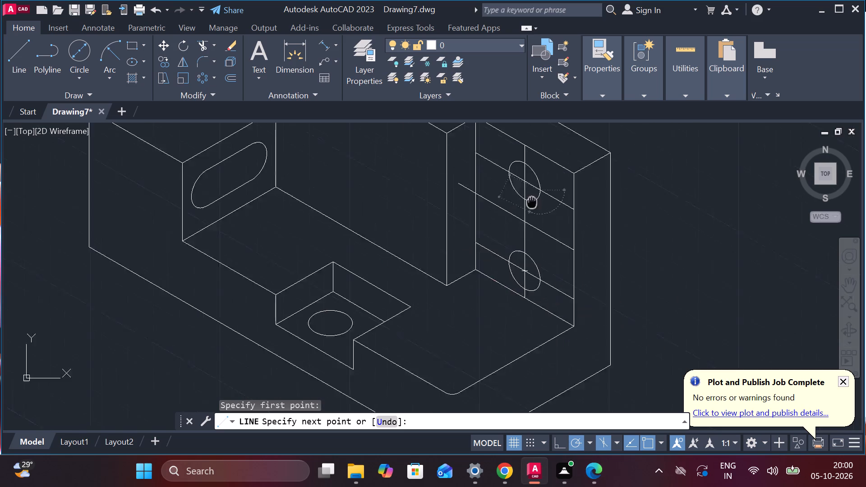
Turn off the Nearest object snap and abandon the line in progress.
click(662, 441)
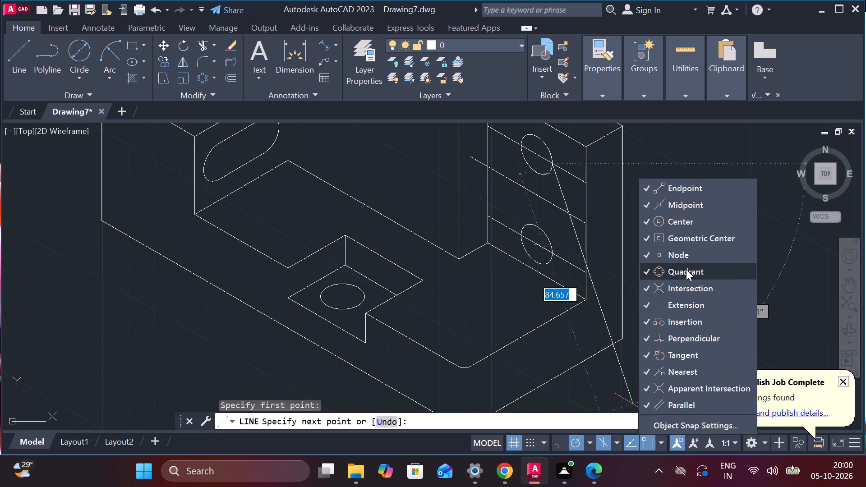
click(674, 370)
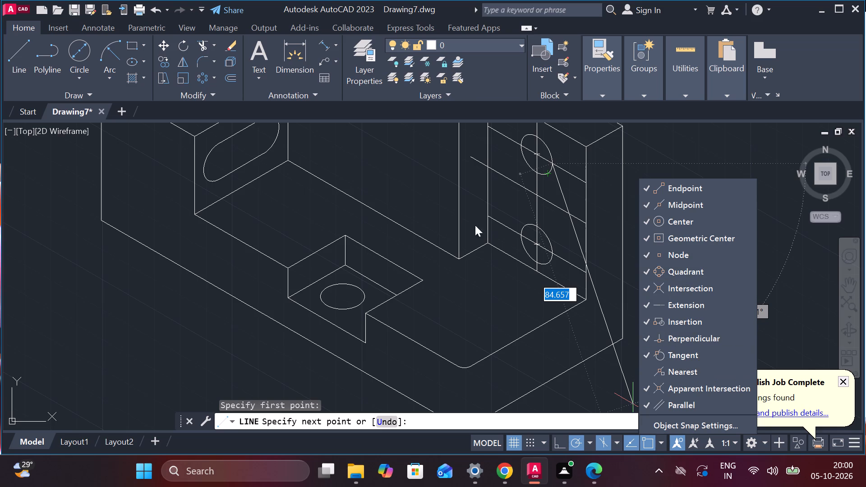
key(Escape)
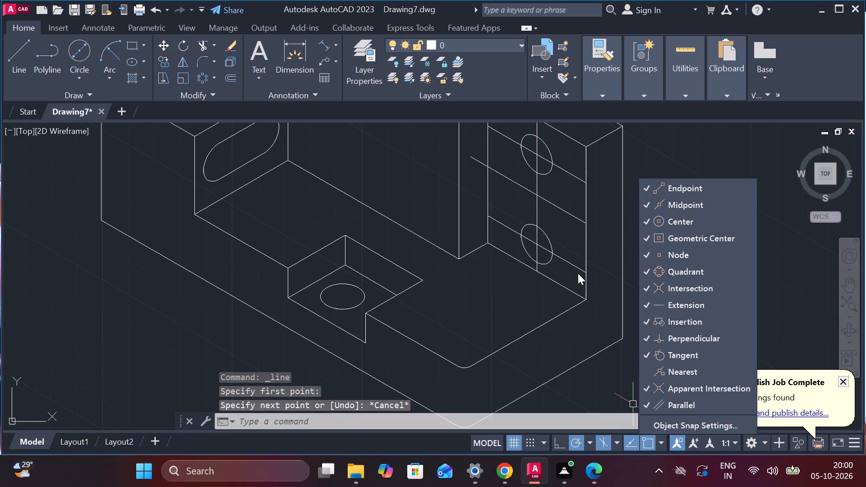
click(812, 312)
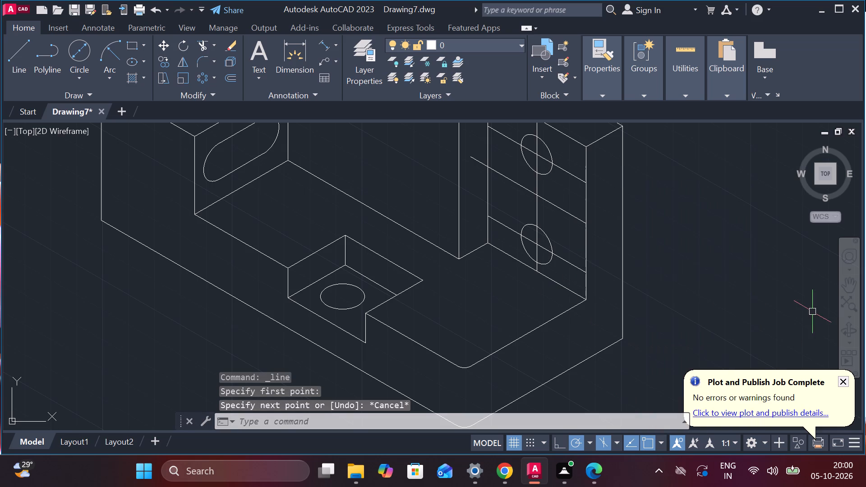
Draw a vertical line joining the two isocircles on the side nearer the block's outer edge, between their crossings with the copied lines.
key(l)
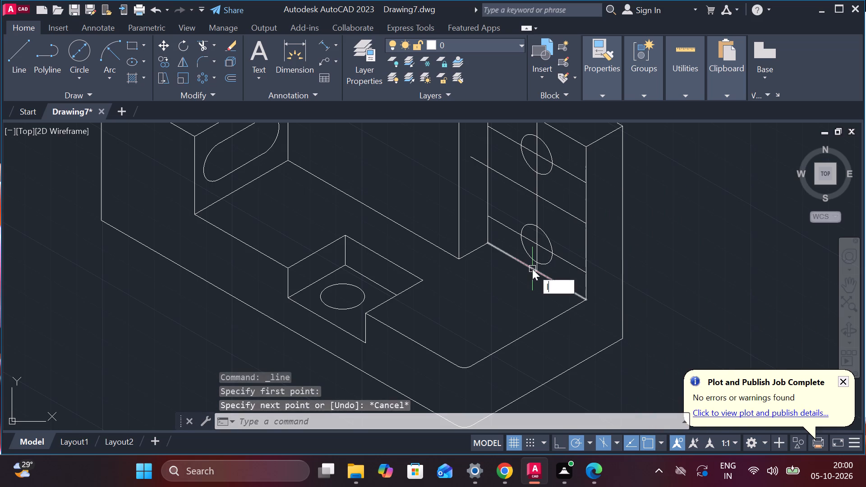
key(Return)
scroll(556, 165, up, 3)
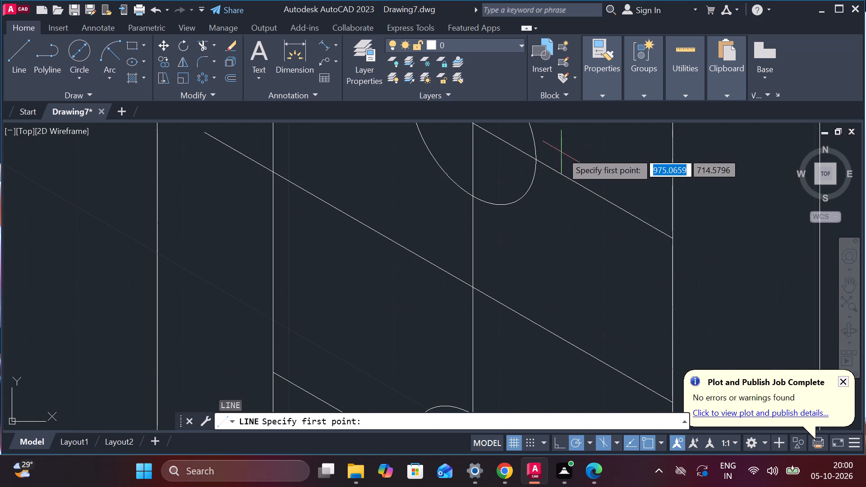
click(538, 164)
middle_drag(525, 285, 533, 221)
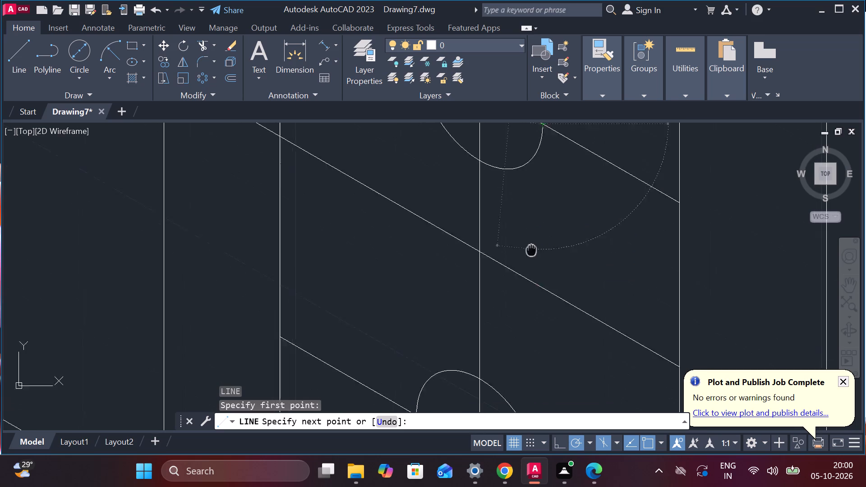
scroll(547, 379, down, 3)
middle_drag(540, 347, 536, 336)
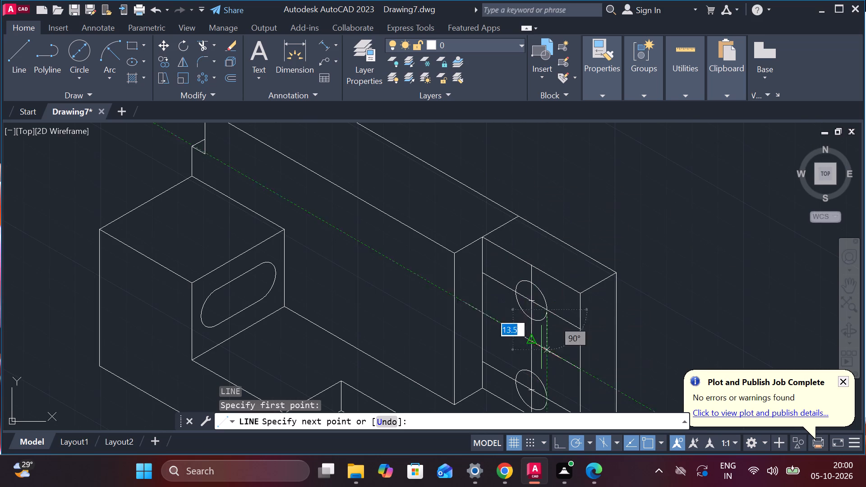
middle_drag(536, 336, 517, 206)
scroll(520, 247, up, 3)
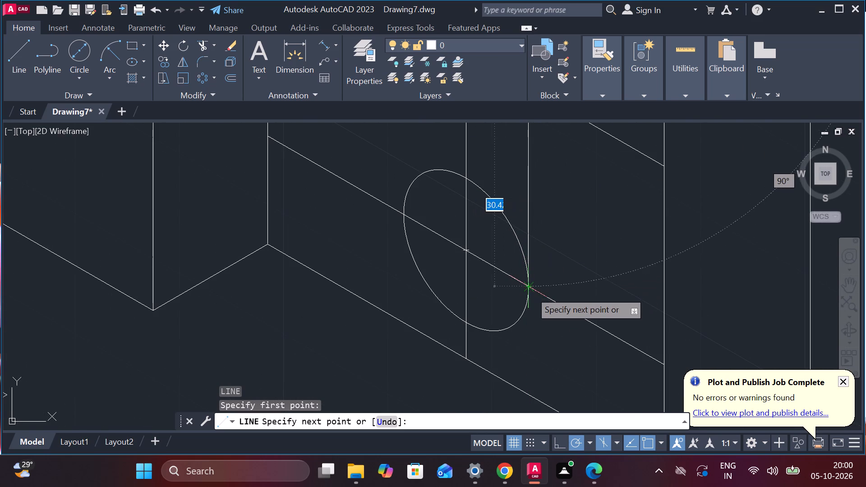
click(530, 291)
key(Escape)
scroll(566, 266, down, 2)
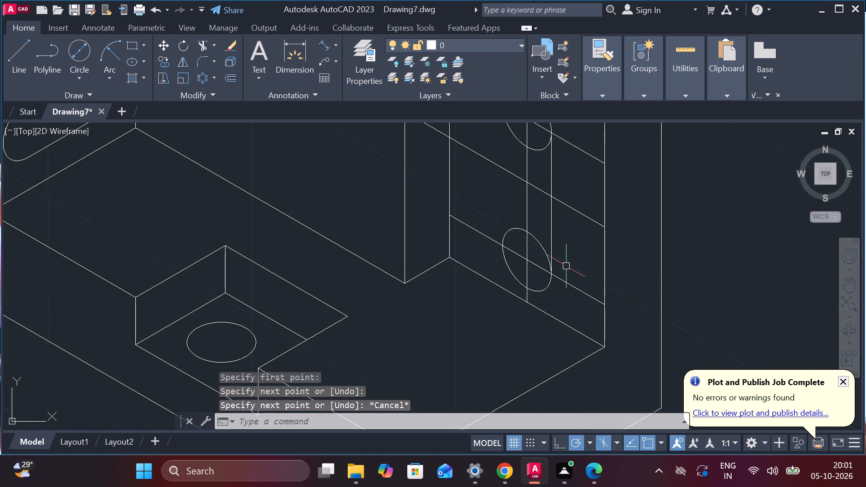
Draw a matching vertical line joining the two isocircles on the inner side, from the lower one to the upper one.
key(space)
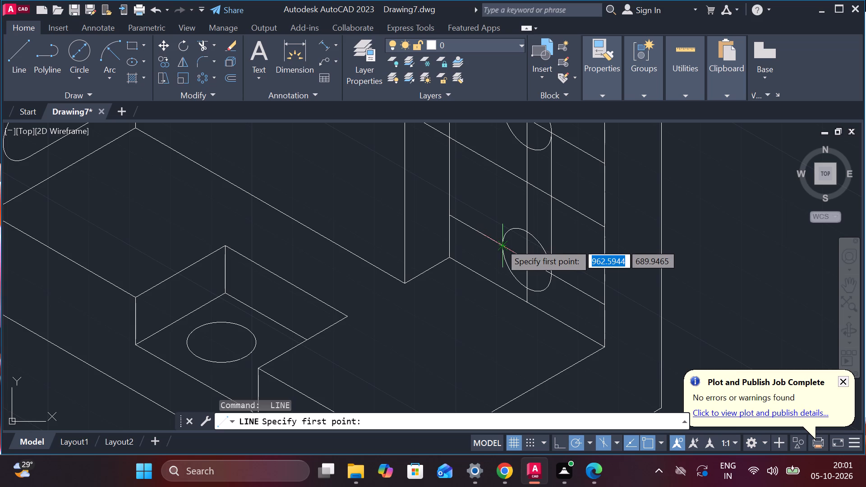
click(500, 243)
middle_drag(512, 239, 514, 322)
middle_drag(493, 202, 515, 316)
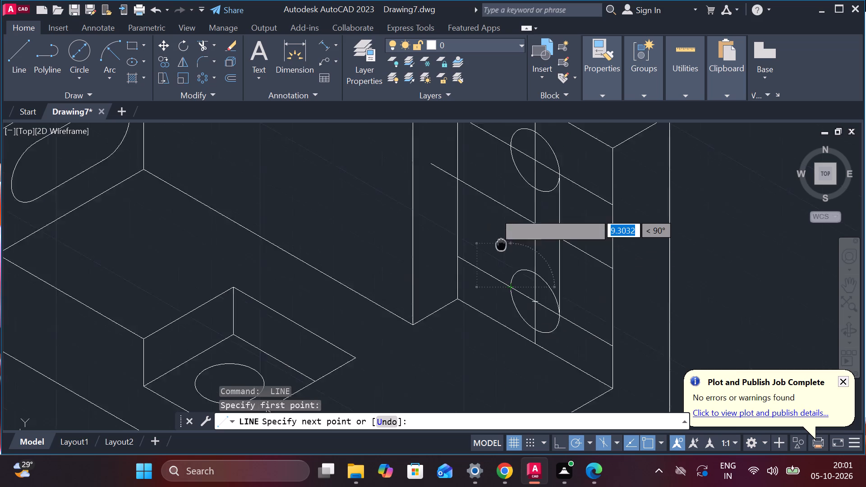
middle_drag(515, 316, 517, 379)
click(530, 283)
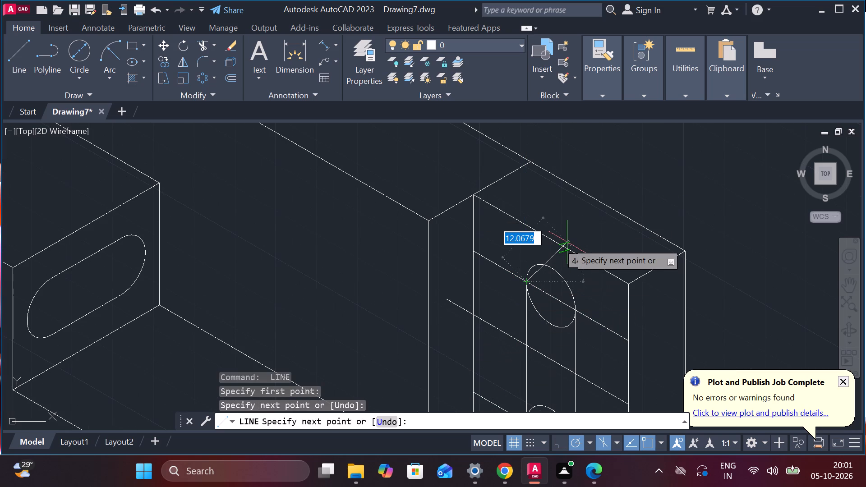
key(Escape)
scroll(562, 242, down, 1)
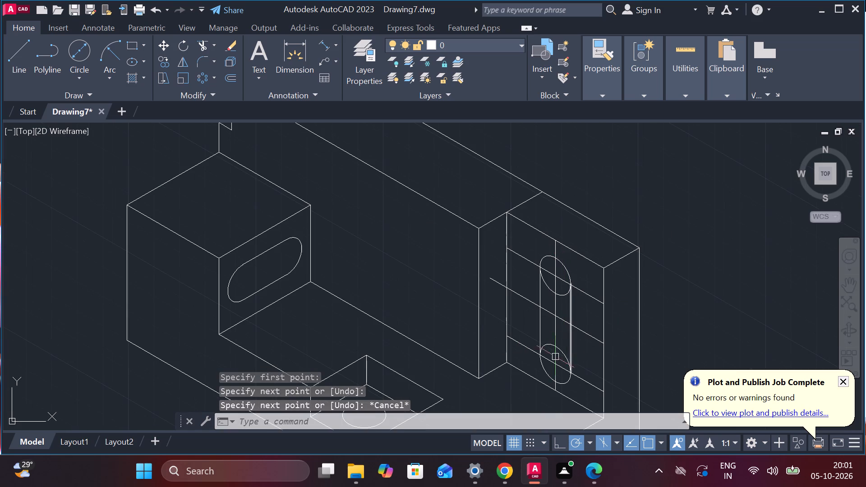
Trim the inner isocircle arcs and the construction line segments inside the vertical slot, leaving its rounded outline.
text(tr)
key(Return)
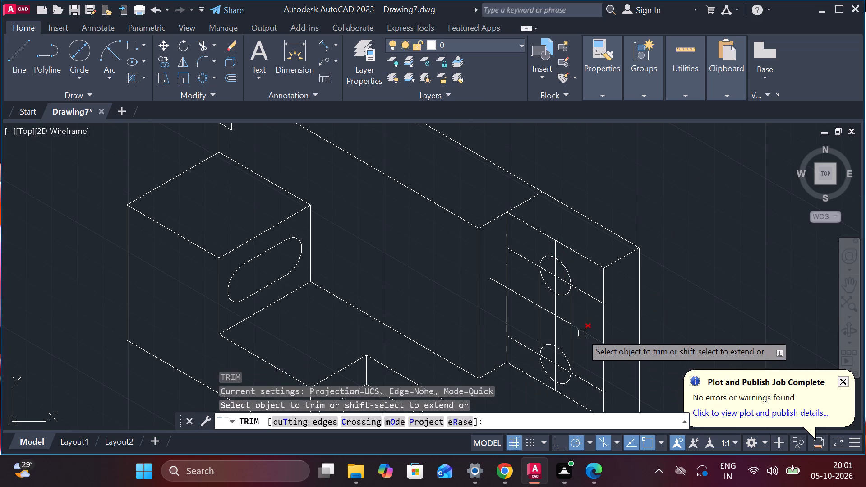
scroll(561, 335, up, 2)
drag(562, 262, 538, 356)
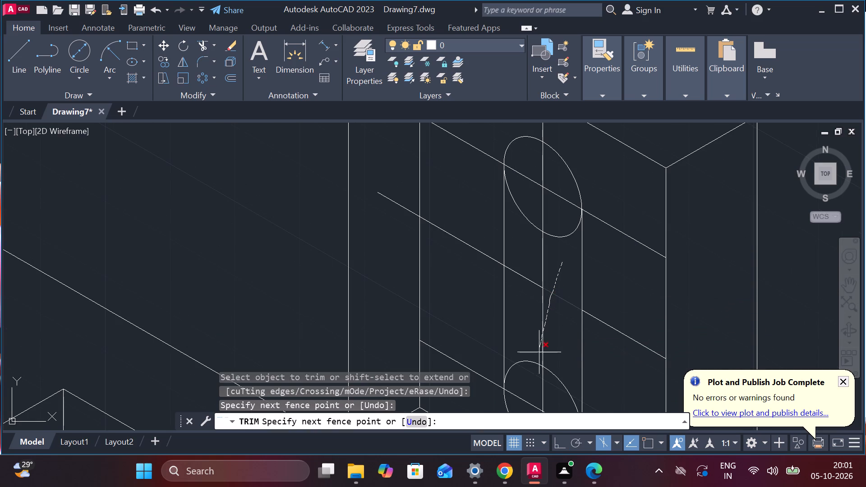
drag(538, 356, 534, 213)
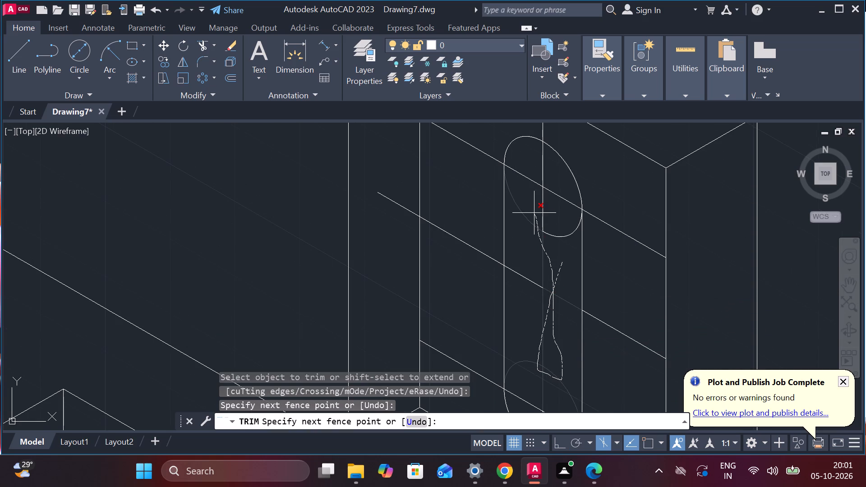
drag(534, 213, 521, 312)
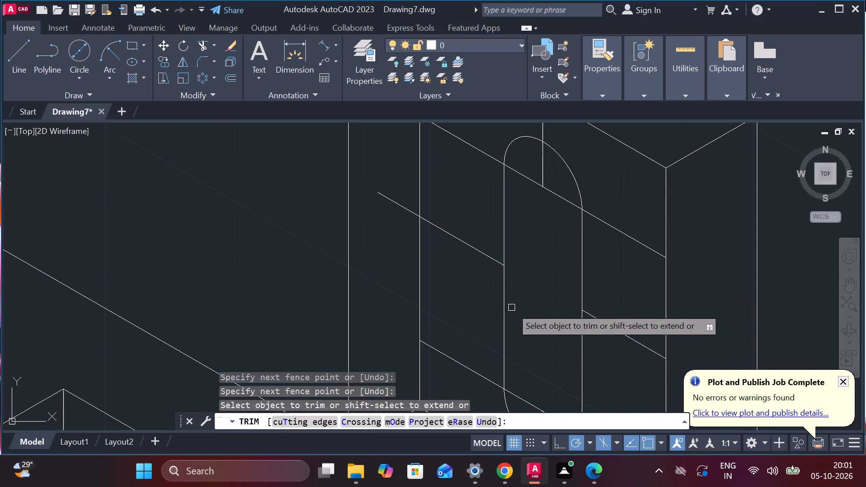
scroll(511, 311, down, 1)
key(Escape)
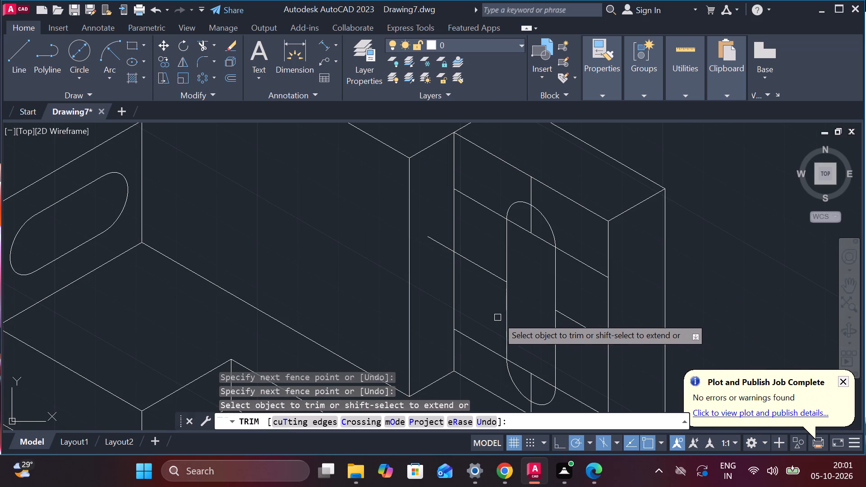
Erase the two leftover pieces of the middle sloping construction line on either side of the vertical slot.
click(484, 272)
click(589, 331)
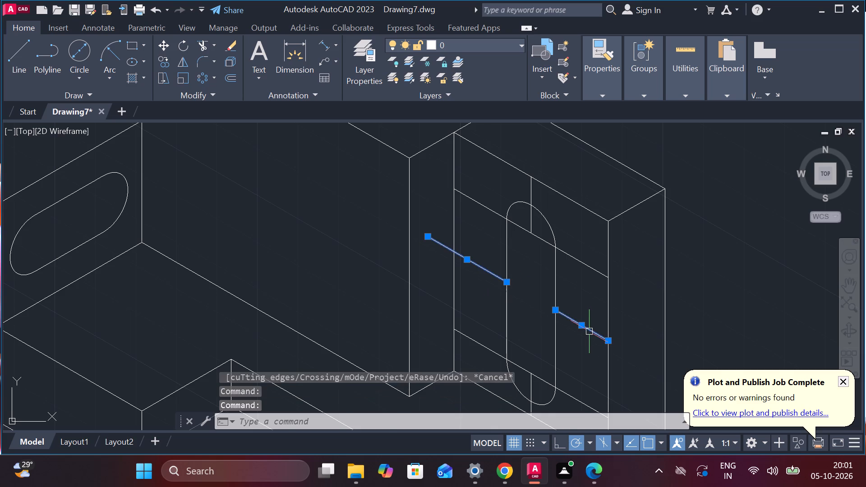
scroll(589, 331, down, 1)
middle_drag(622, 346, 612, 249)
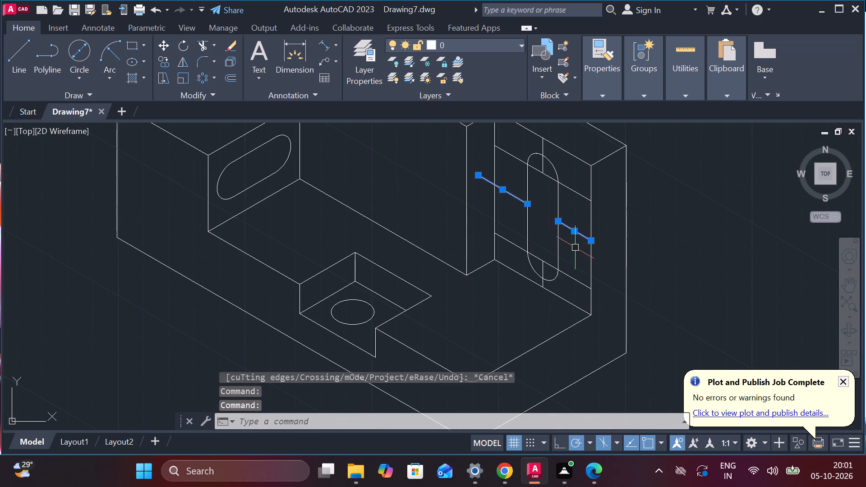
scroll(568, 250, up, 1)
key(e)
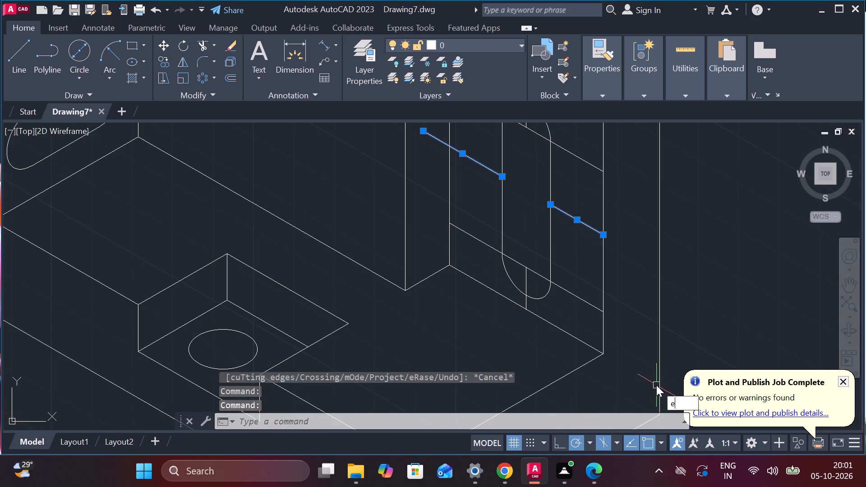
key(Return)
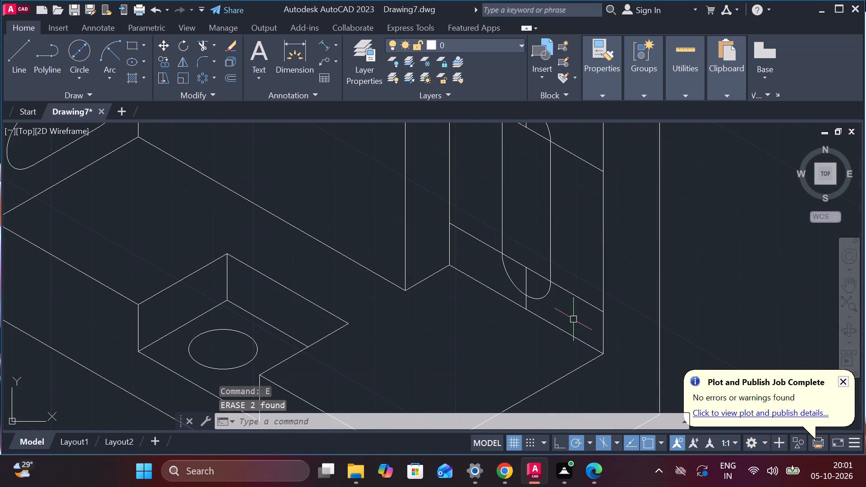
Erase the upper and lower sloping construction lines and the two vertical centre-line stubs around the vertical slot.
click(572, 297)
scroll(561, 295, down, 1)
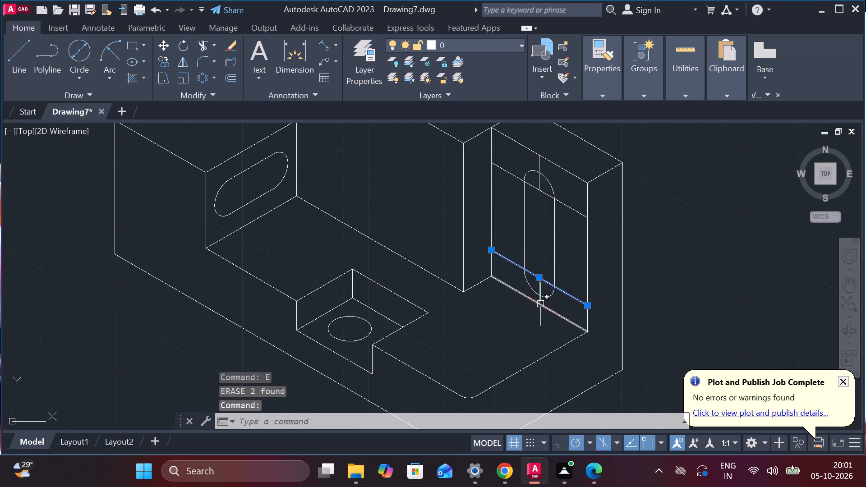
scroll(536, 295, up, 2)
click(543, 276)
scroll(537, 279, down, 3)
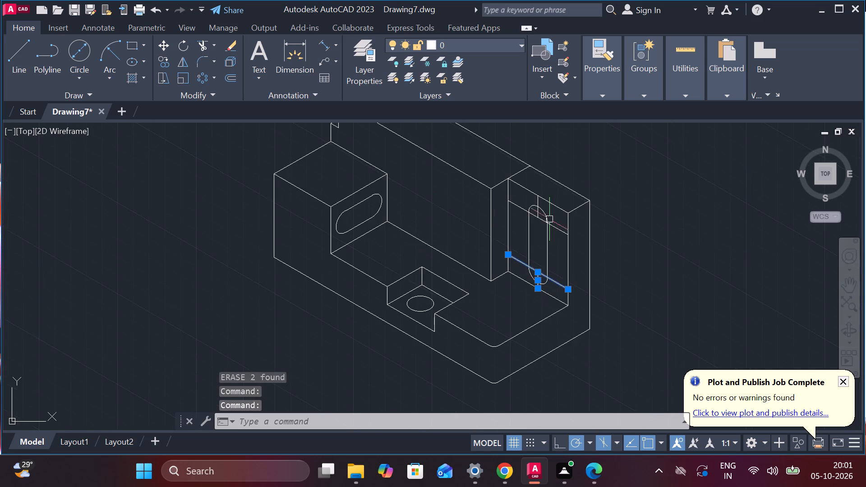
scroll(548, 225, up, 3)
click(563, 224)
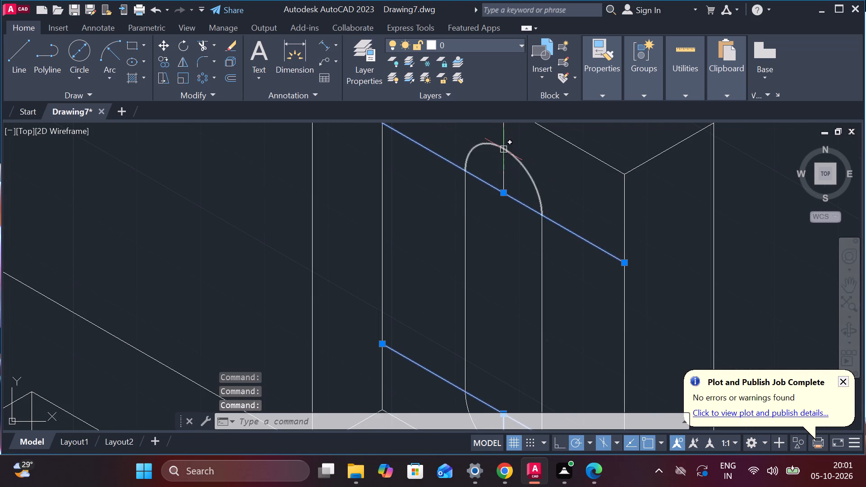
click(503, 147)
click(504, 138)
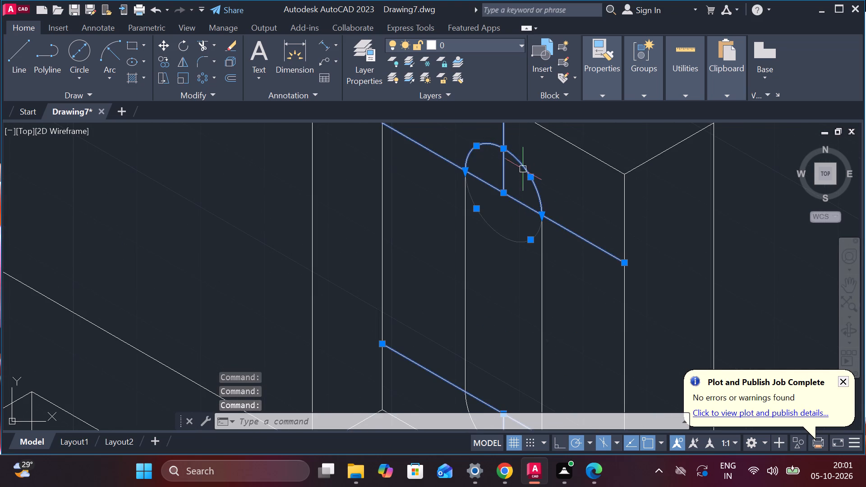
shift+click(527, 175)
shift+click(477, 147)
shift+click(491, 148)
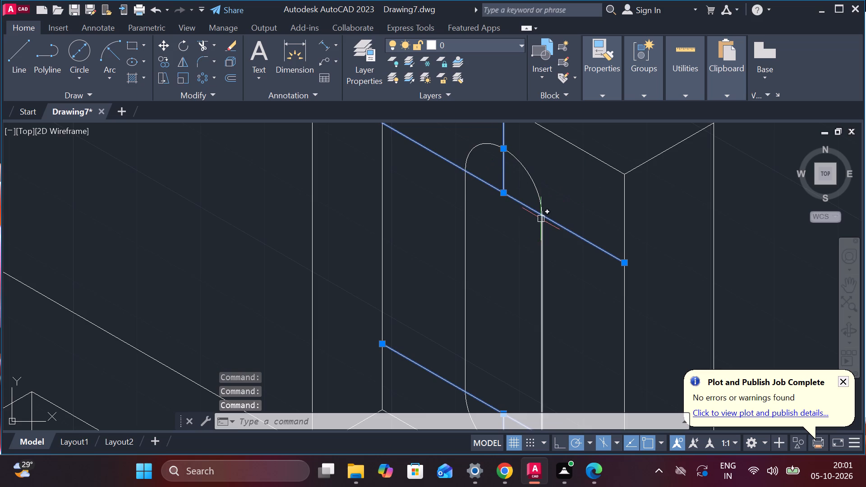
key(e)
key(Return)
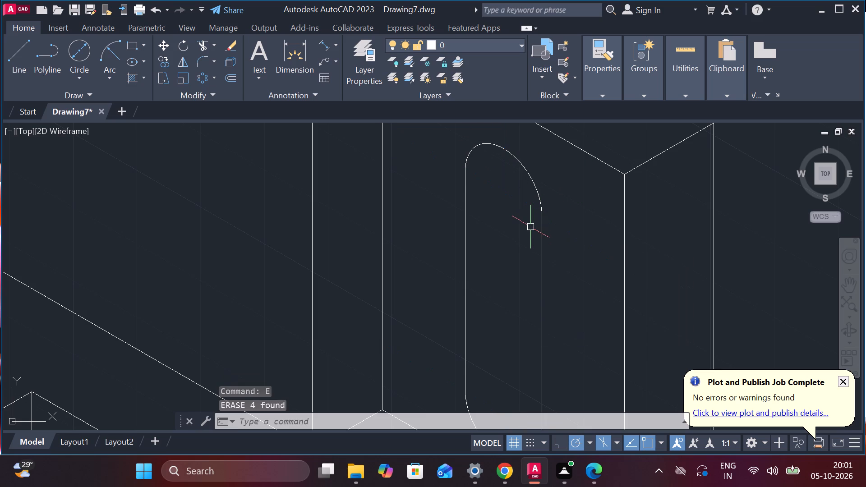
Copy the raised back wall's vertical edge near the end block by 30 along the wall toward the horizontally slotted block.
scroll(530, 227, down, 4)
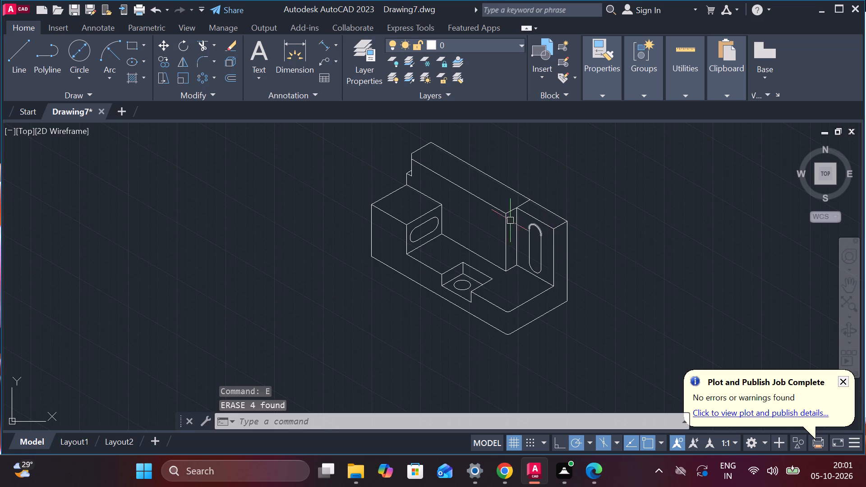
scroll(505, 217, up, 1)
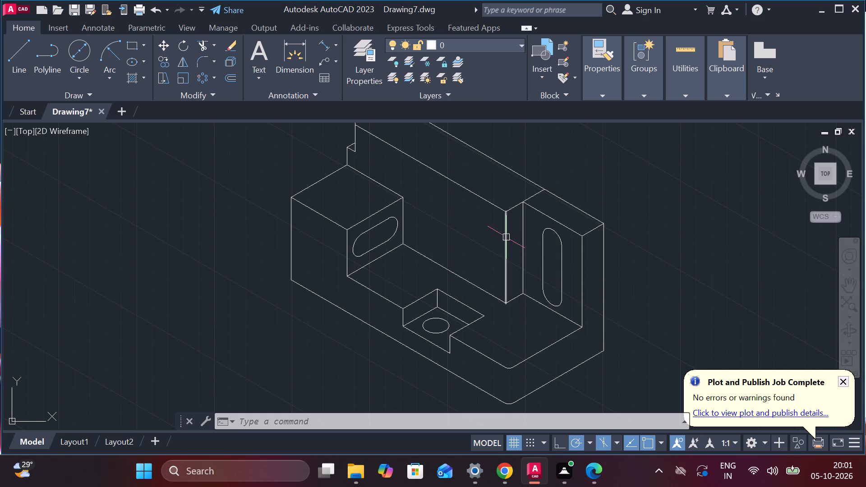
click(506, 237)
text(co)
key(Return)
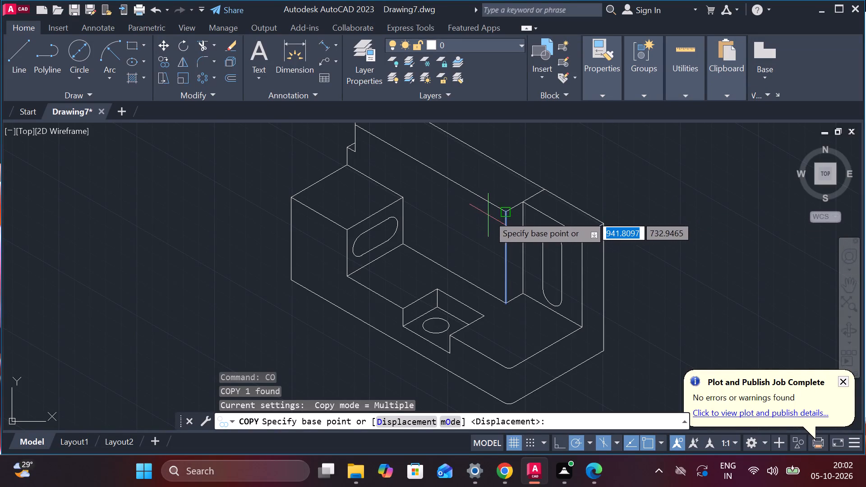
click(502, 208)
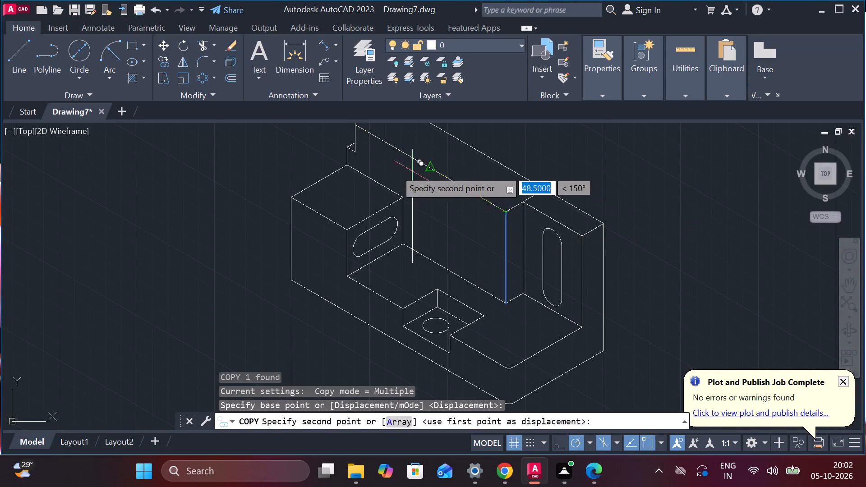
middle_drag(493, 199, 535, 279)
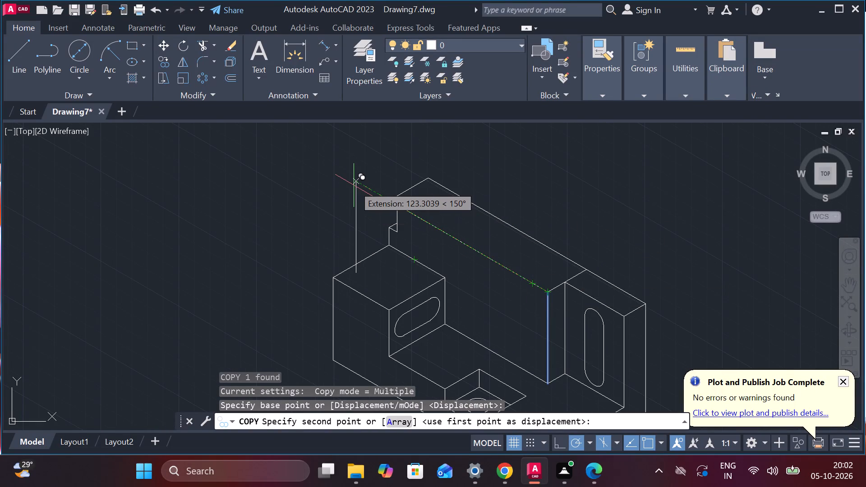
text(30)
key(Return)
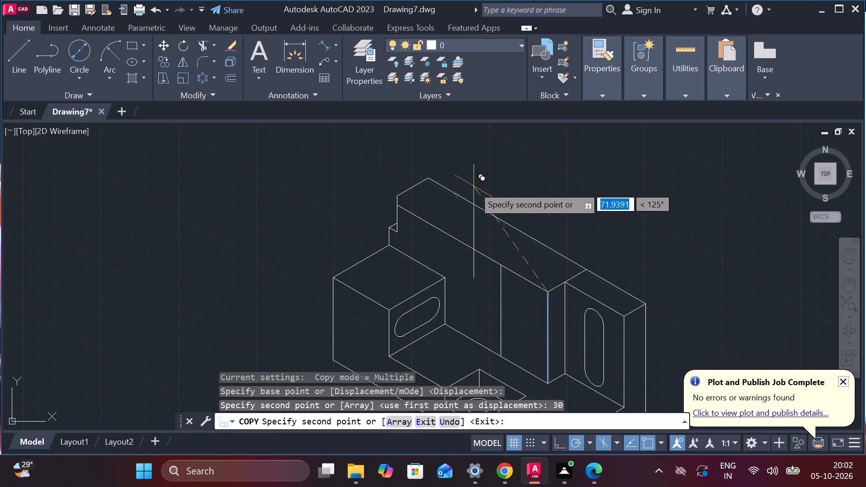
key(Escape)
Copy the back wall's front top edge straight down by 17 across the wall's front face.
click(479, 248)
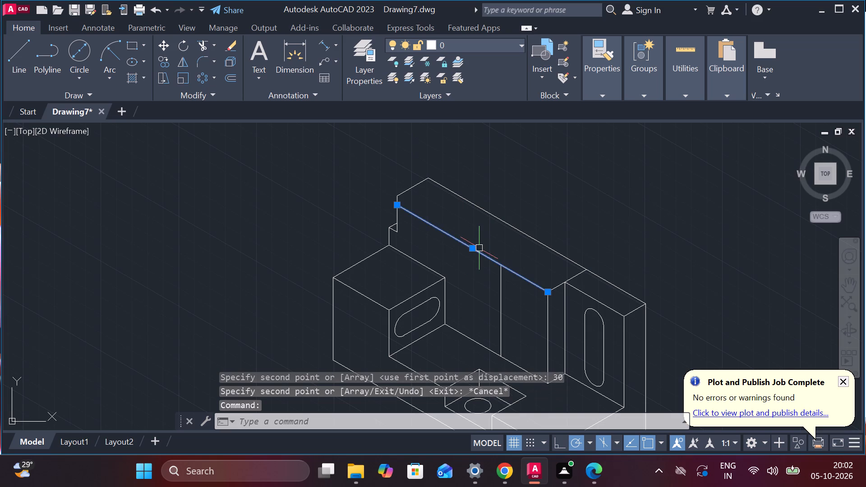
text(co)
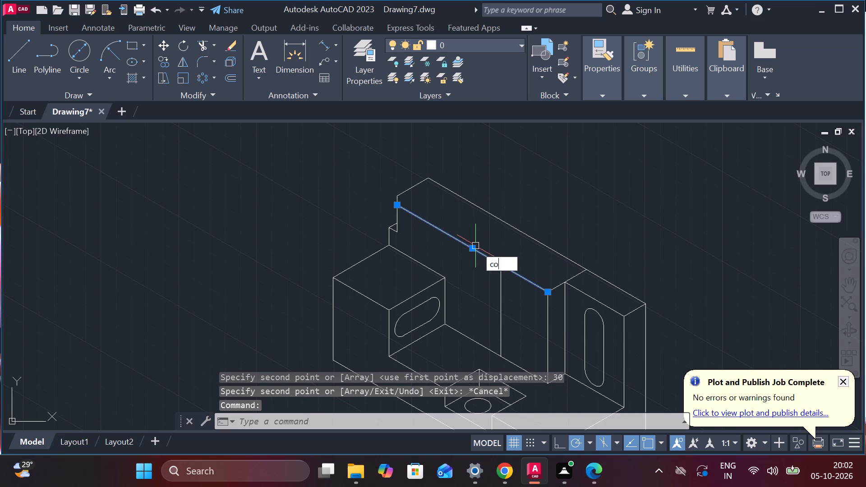
key(Return)
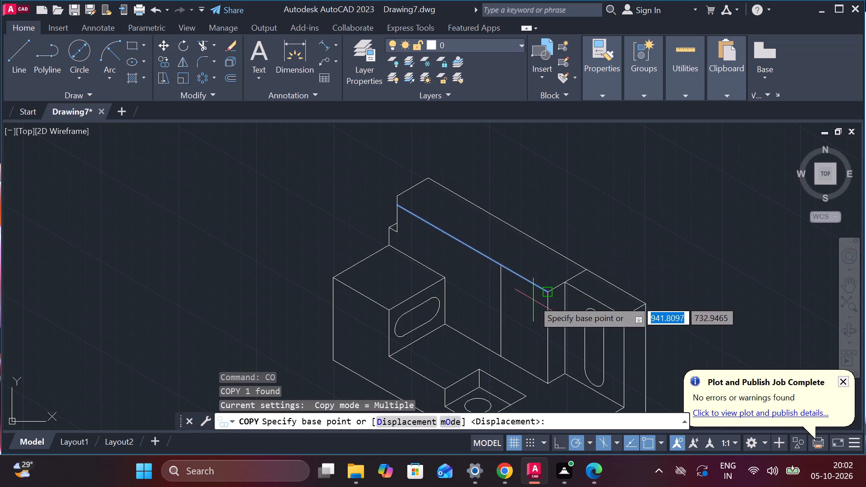
click(547, 291)
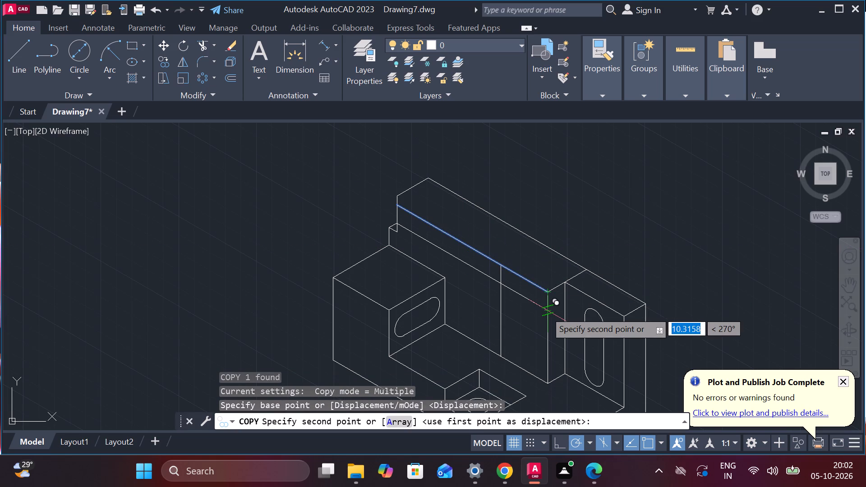
key(1)
key(7)
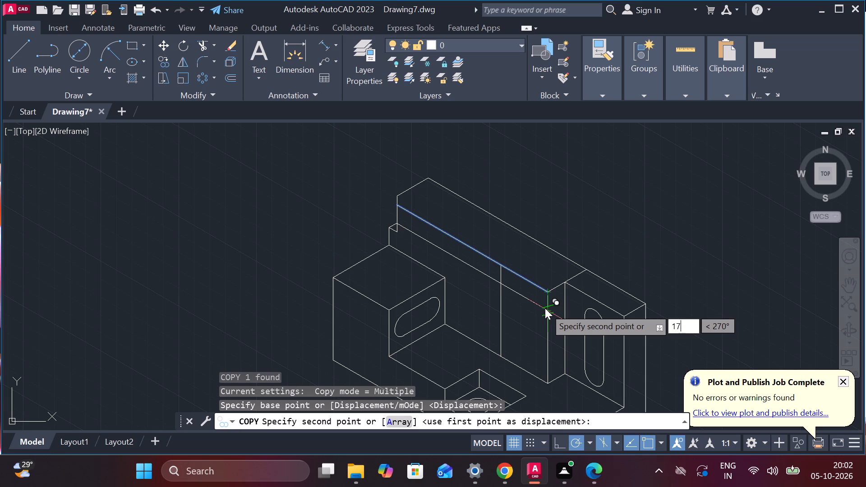
key(Return)
key(Escape)
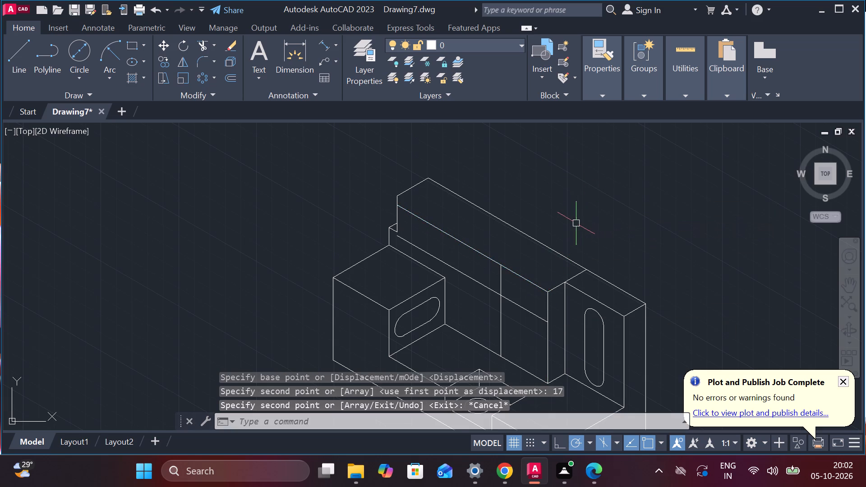
Draw an 18-diameter isocircle on the back wall's front face, centred where the two copied lines cross.
middle_drag(560, 224, 472, 161)
scroll(449, 218, up, 1)
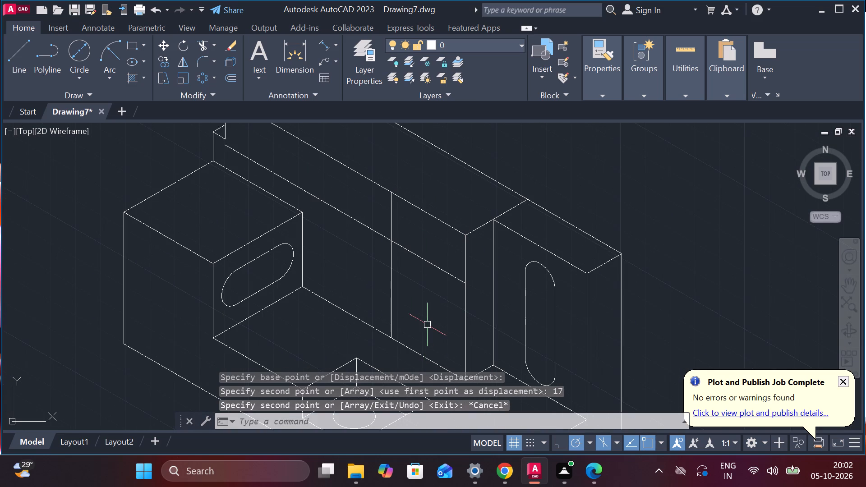
key(e)
key(l)
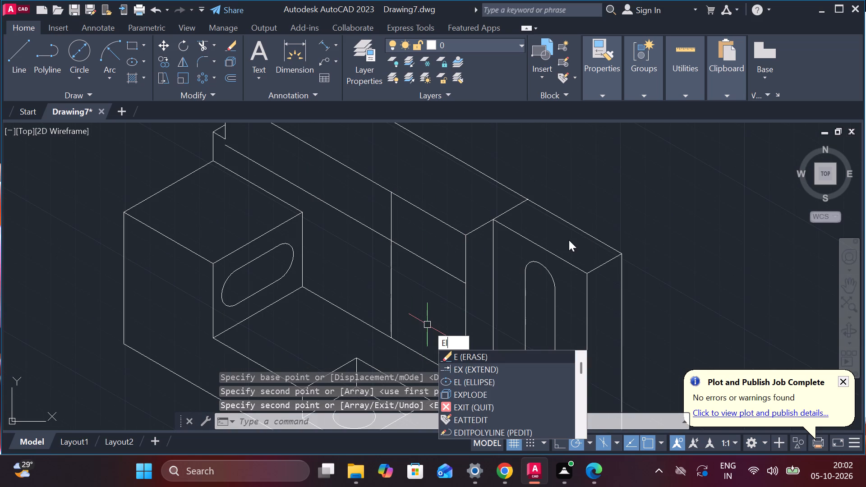
key(Return)
key(i)
key(Return)
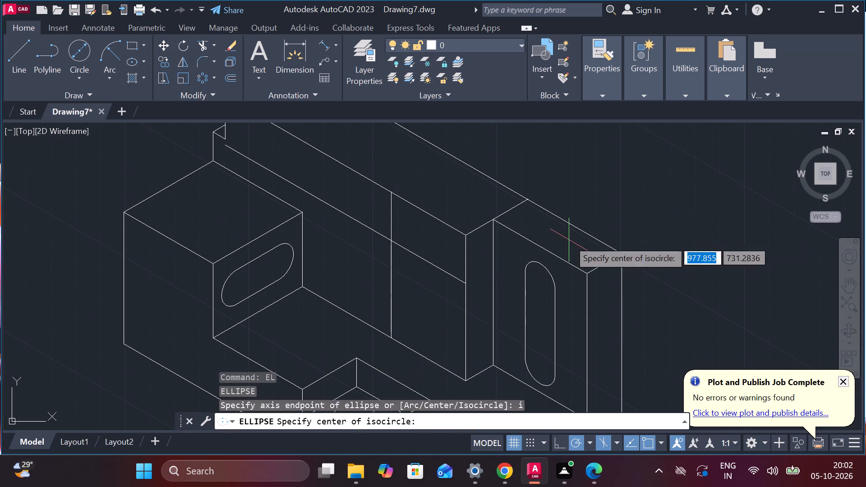
click(387, 239)
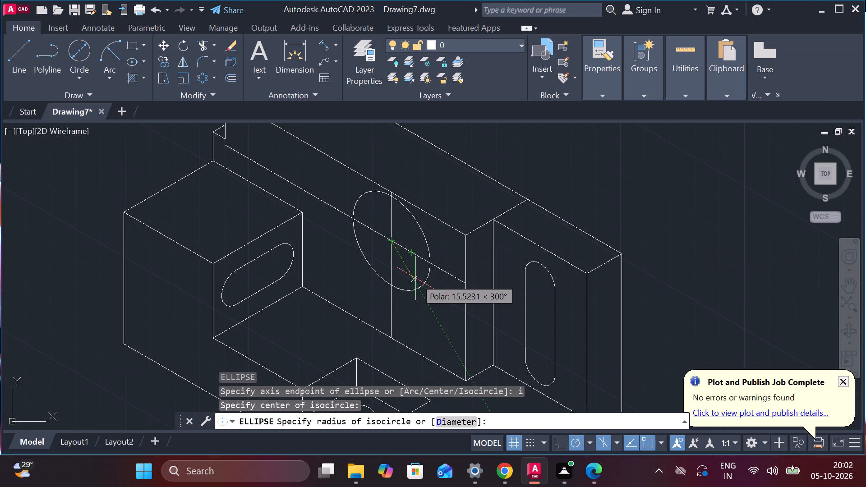
key(d)
key(Return)
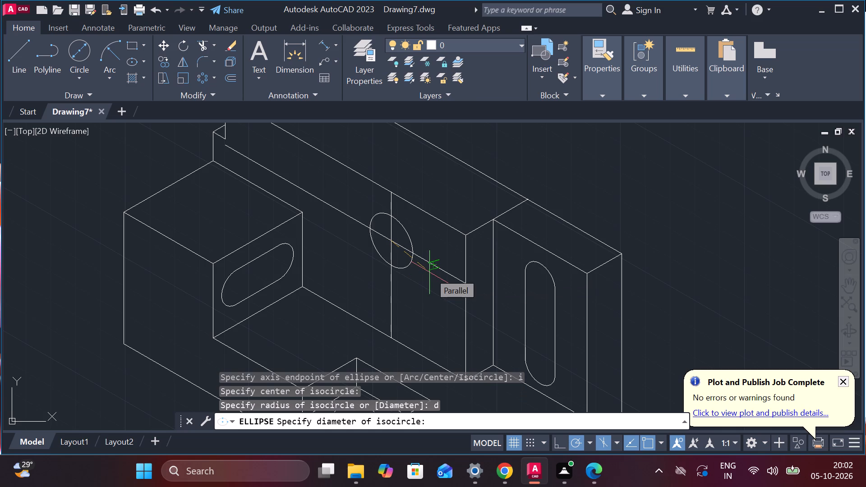
key(1)
key(8)
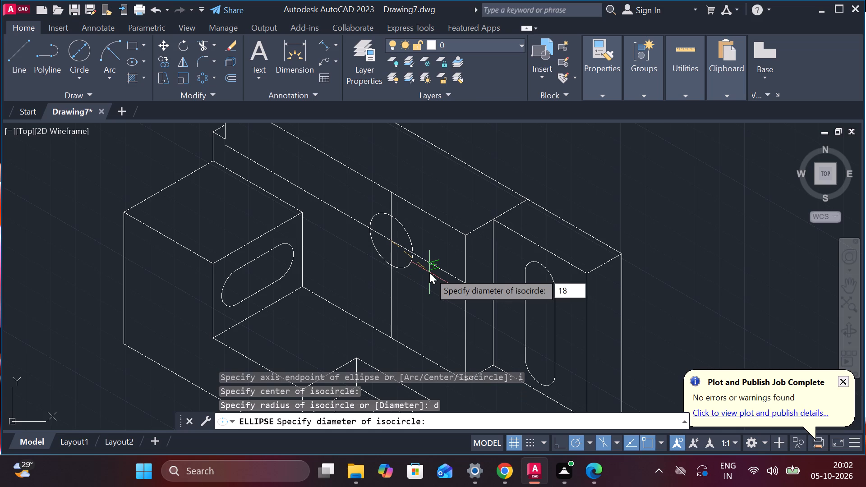
key(Return)
scroll(417, 235, up, 1)
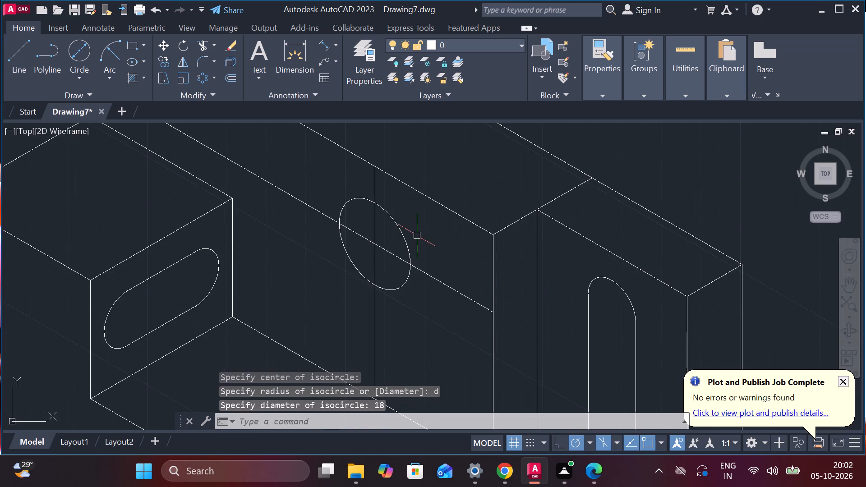
Copy the 18-diameter isocircle from its centre about 10.3 along the 30° direction, back into the wall's thickness.
scroll(417, 235, up, 1)
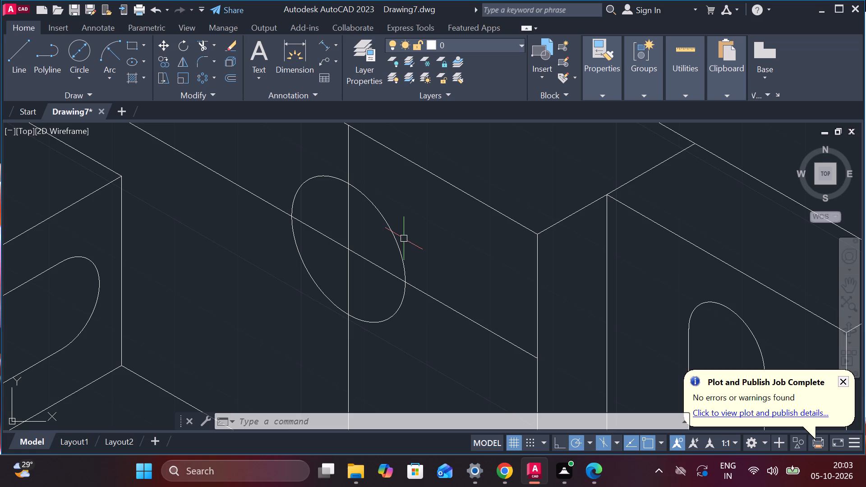
click(405, 252)
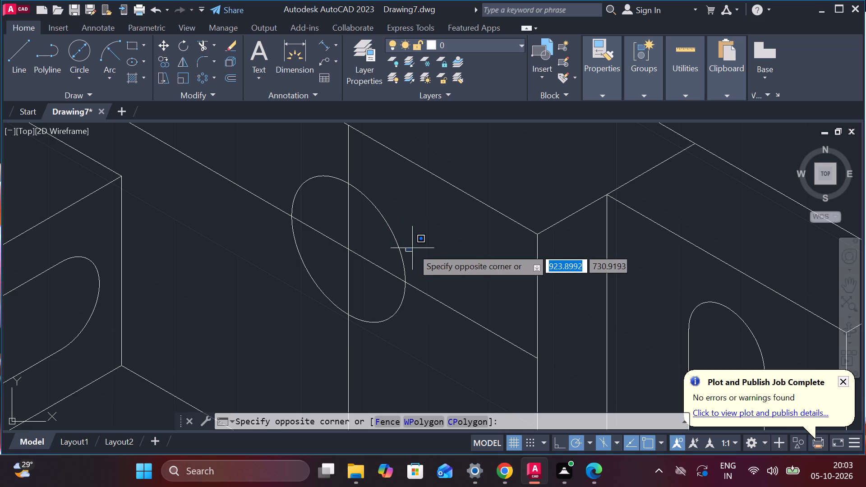
key(Escape)
click(401, 255)
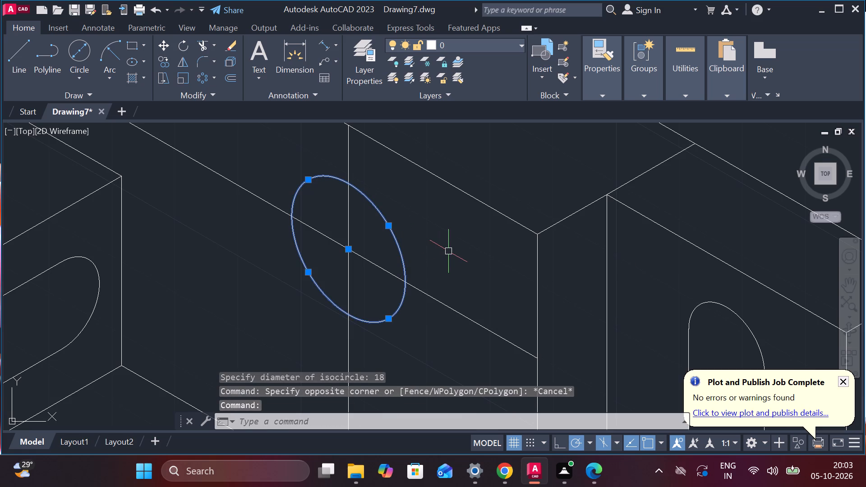
text(co)
key(Return)
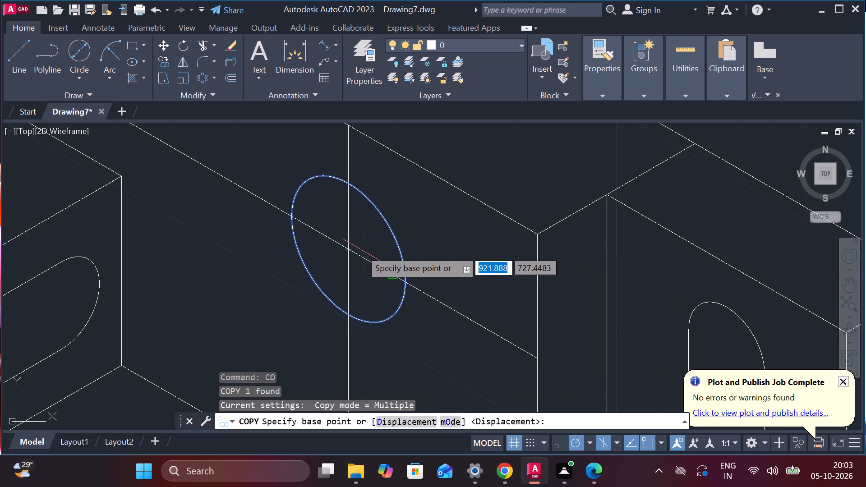
click(352, 249)
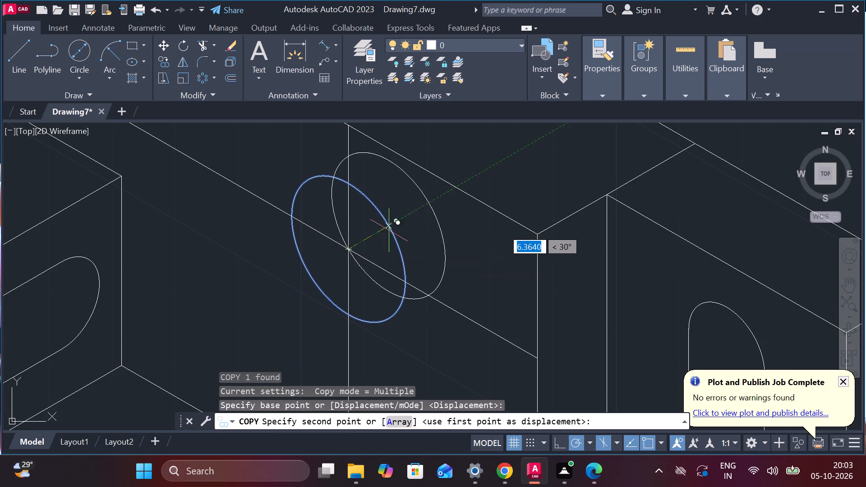
click(412, 209)
key(Escape)
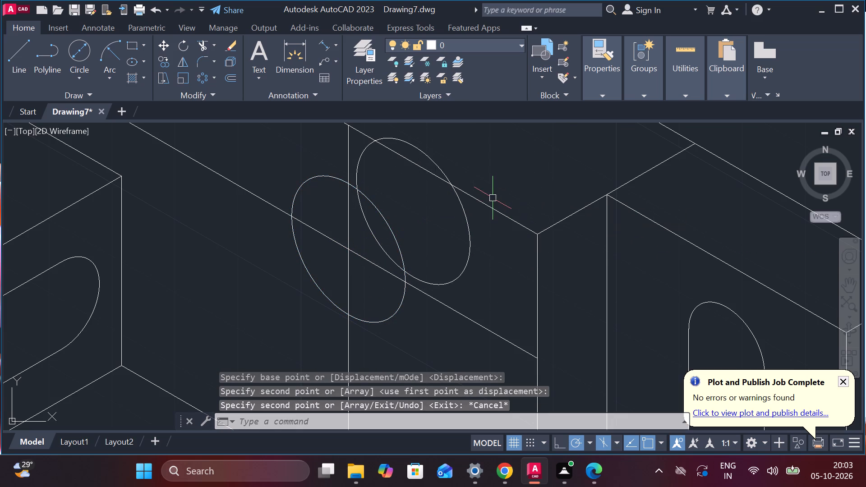
Trim the copied isocircle so only its arc inside the back wall's hole remains.
text(tr)
key(Return)
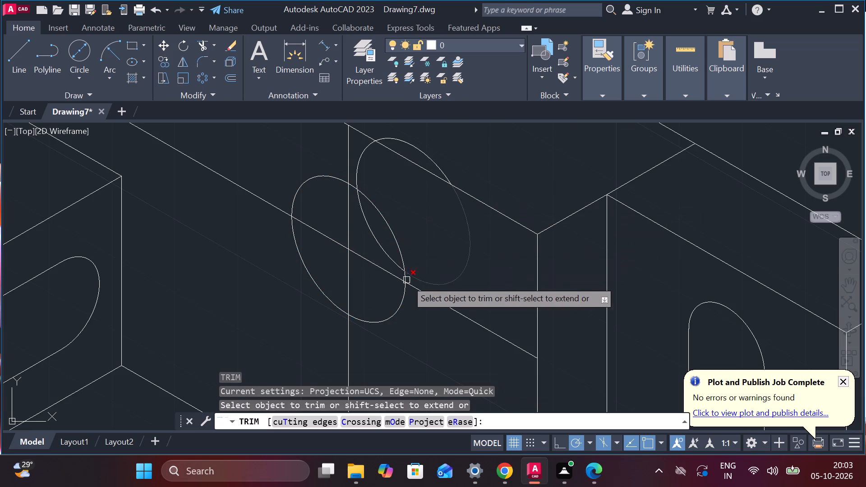
click(426, 279)
click(430, 161)
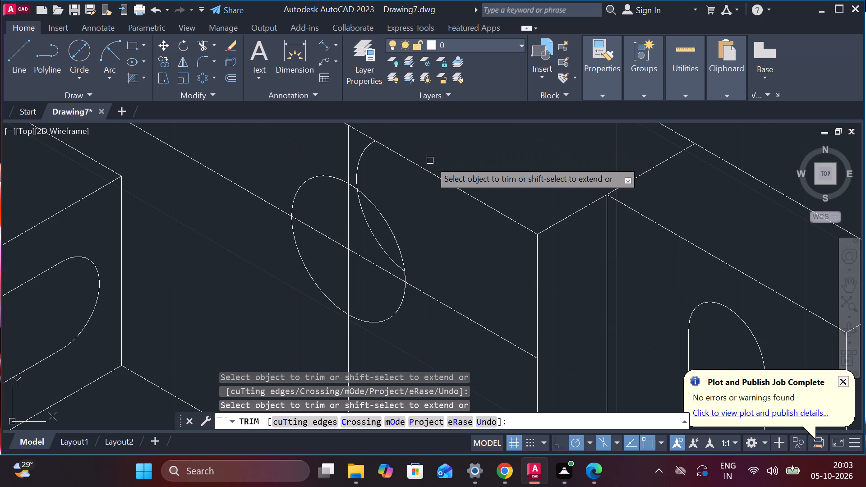
click(359, 167)
scroll(390, 168, down, 1)
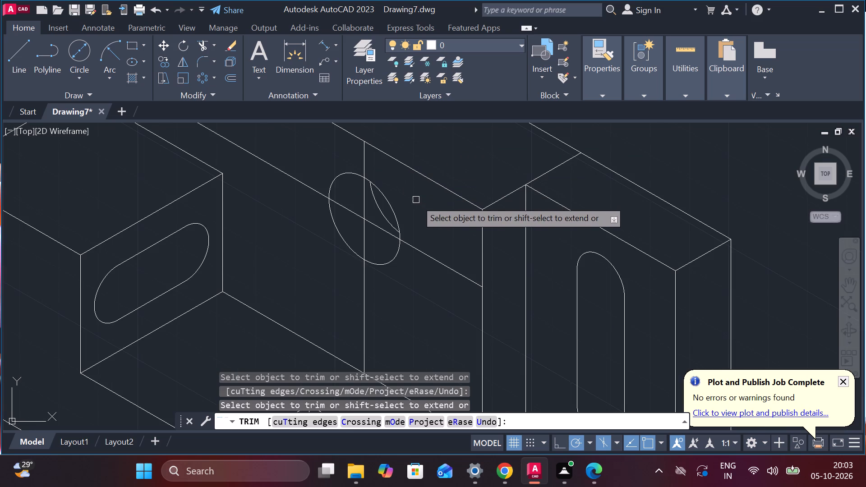
key(Escape)
Erase the sloping and vertical construction lines crossing at the back wall hole's centre.
click(416, 251)
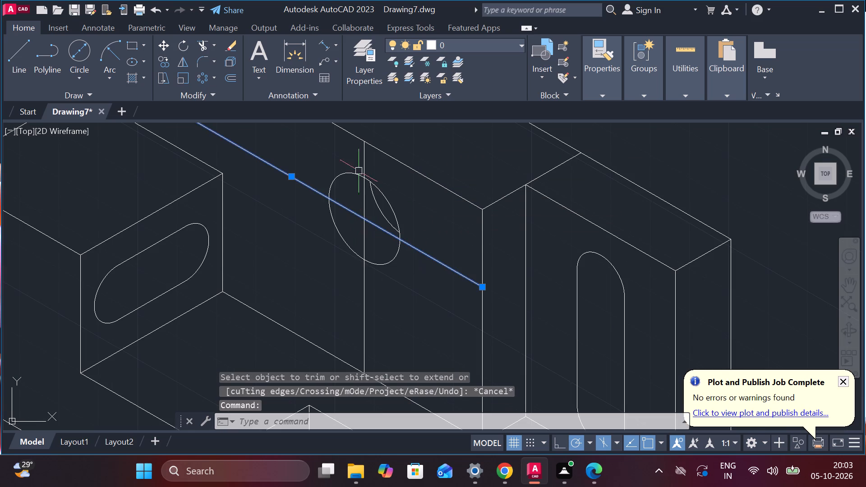
click(363, 165)
scroll(430, 183, down, 3)
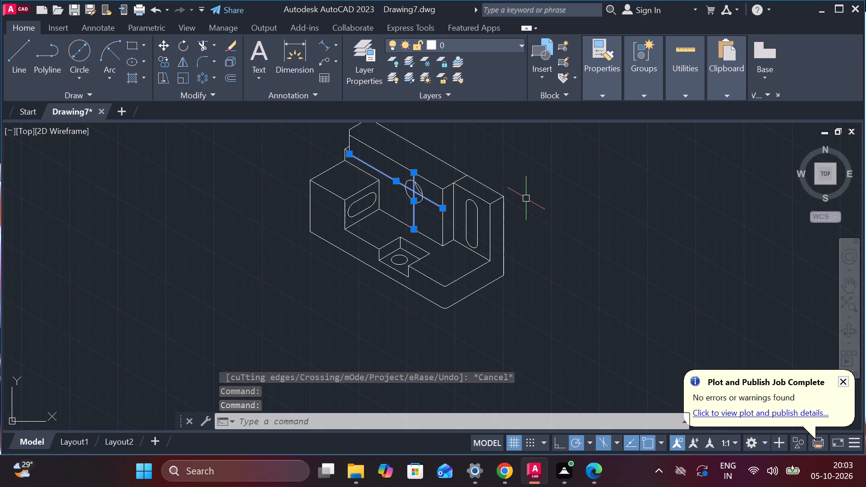
key(e)
key(Return)
Fillet the raised back wall's far top corner, between its short end edge and long rear edge, with radius 5.
scroll(511, 200, up, 2)
scroll(522, 211, down, 2)
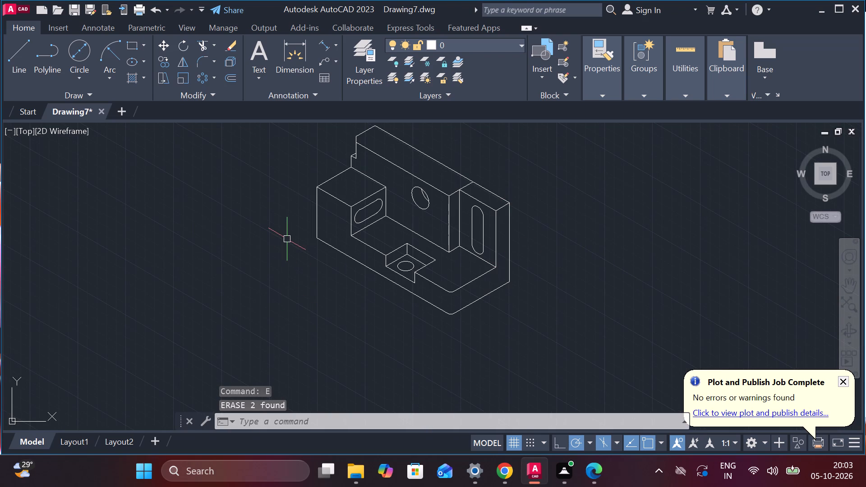
middle_drag(287, 239, 268, 292)
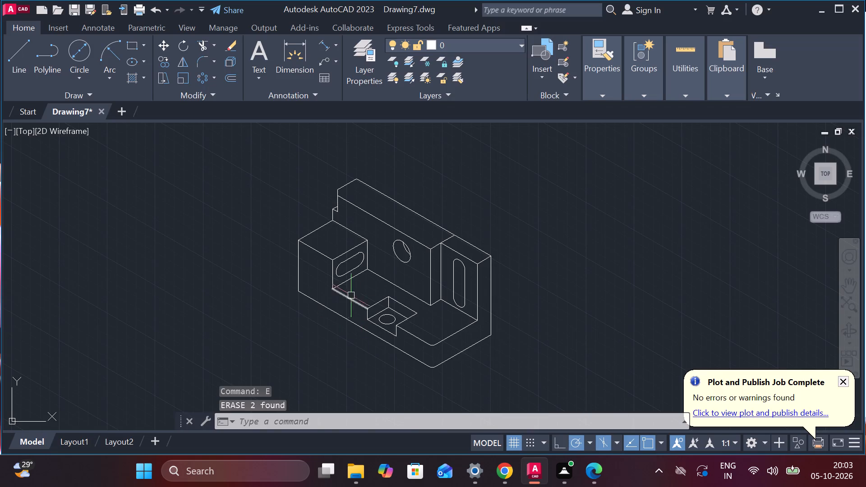
scroll(436, 290, up, 2)
scroll(433, 288, down, 1)
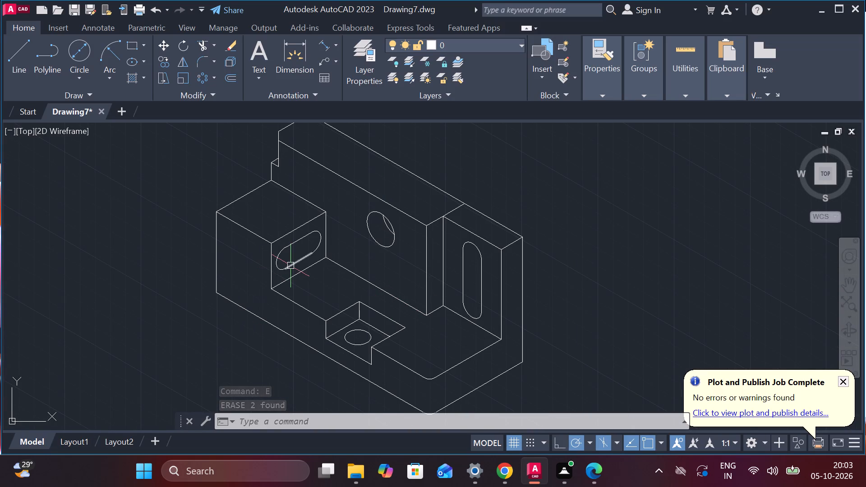
middle_drag(345, 199, 378, 278)
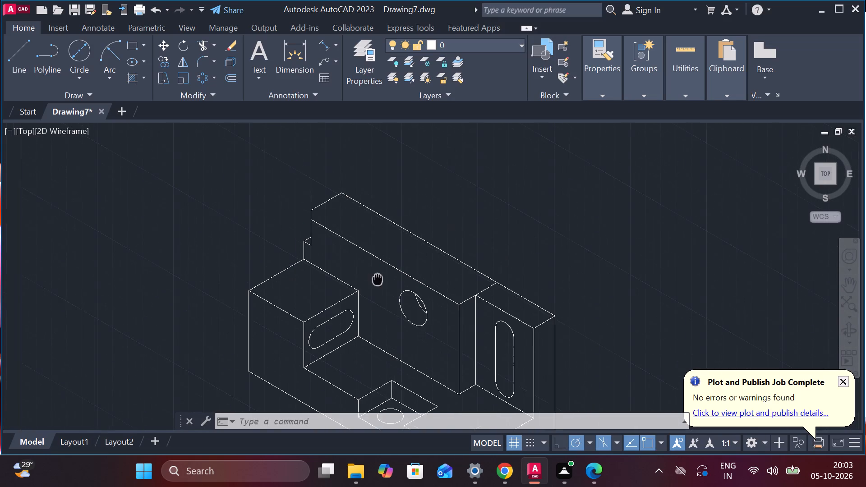
middle_drag(378, 278, 378, 285)
key(f)
key(Return)
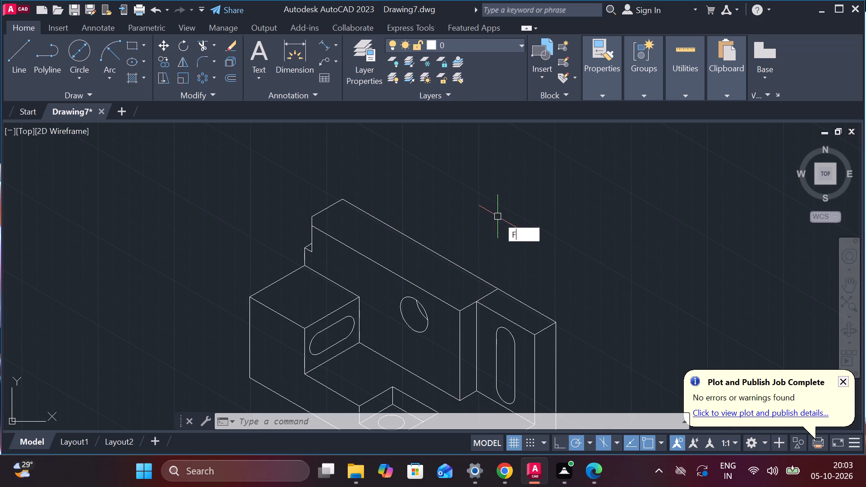
key(r)
key(Return)
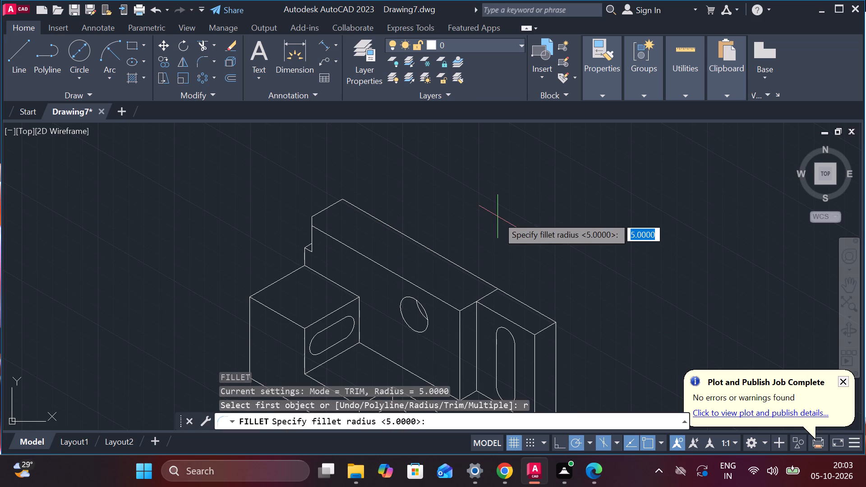
key(5)
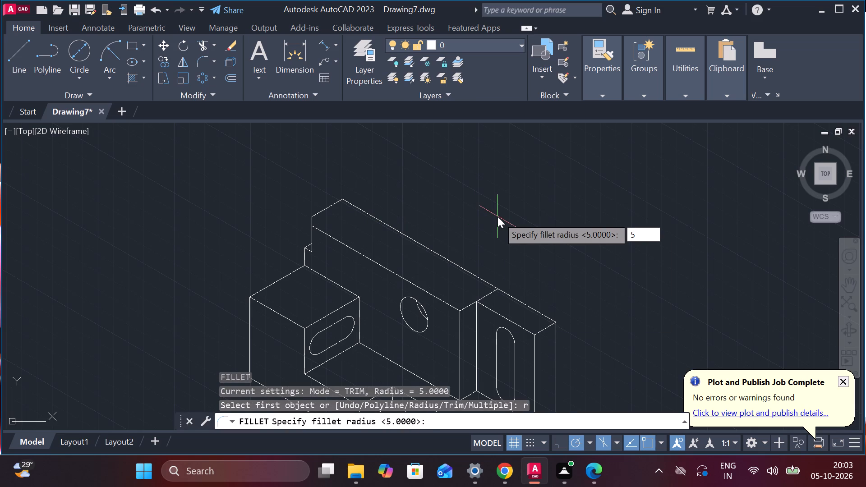
key(Return)
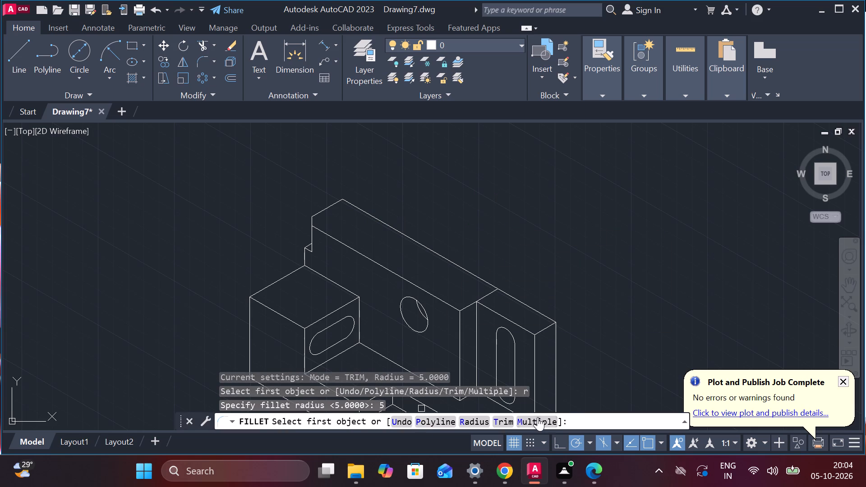
click(538, 417)
click(336, 202)
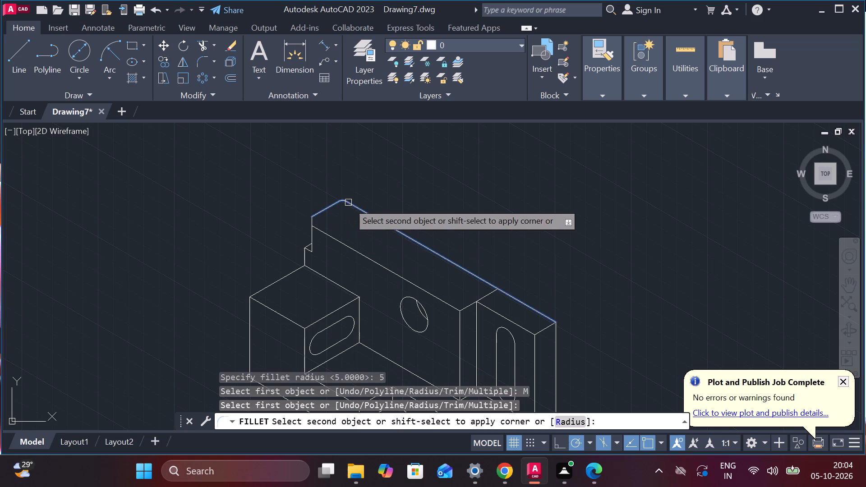
click(348, 202)
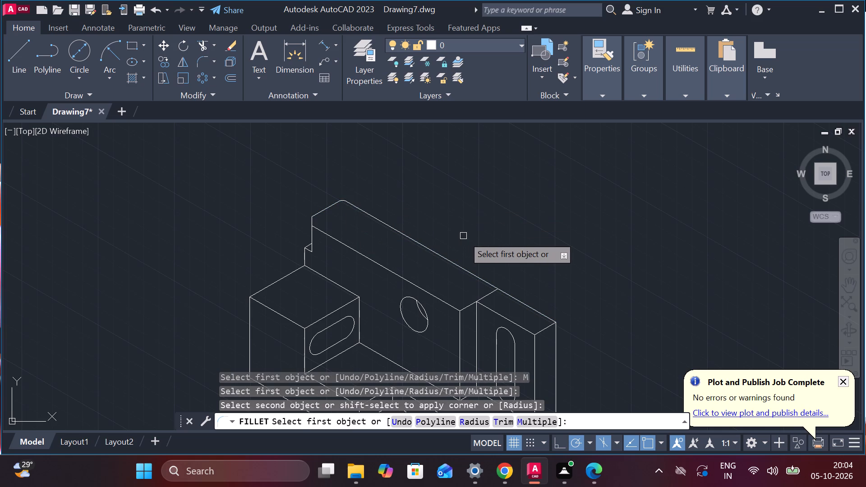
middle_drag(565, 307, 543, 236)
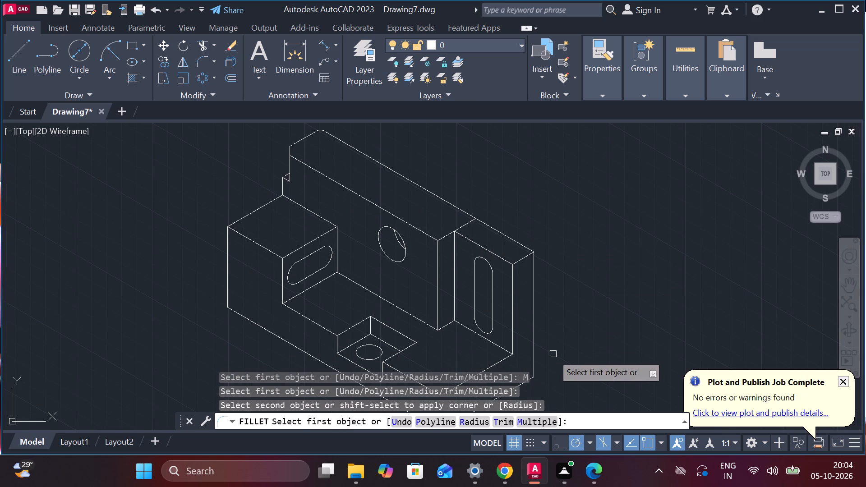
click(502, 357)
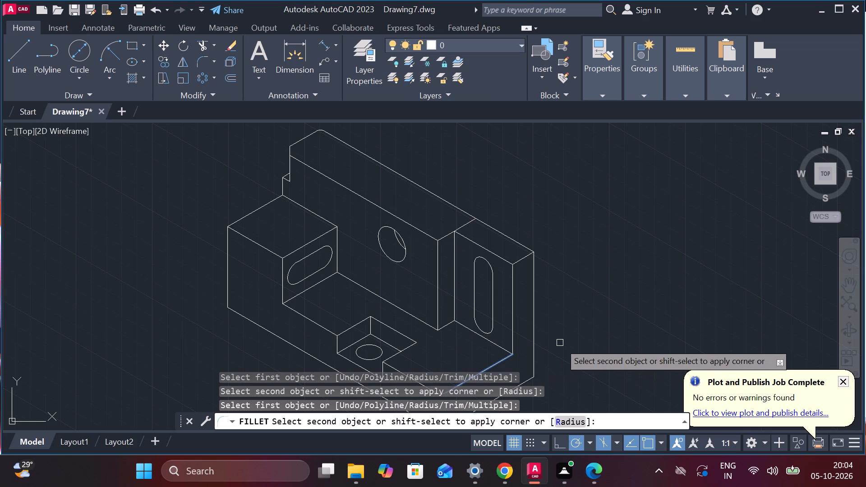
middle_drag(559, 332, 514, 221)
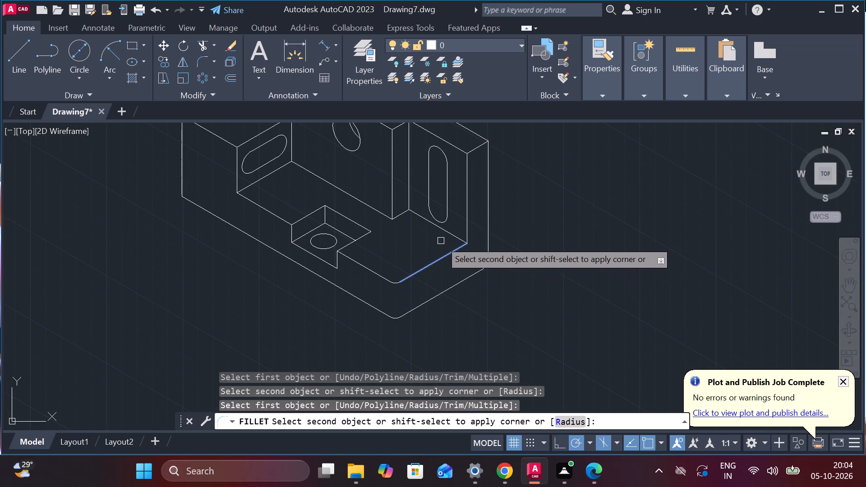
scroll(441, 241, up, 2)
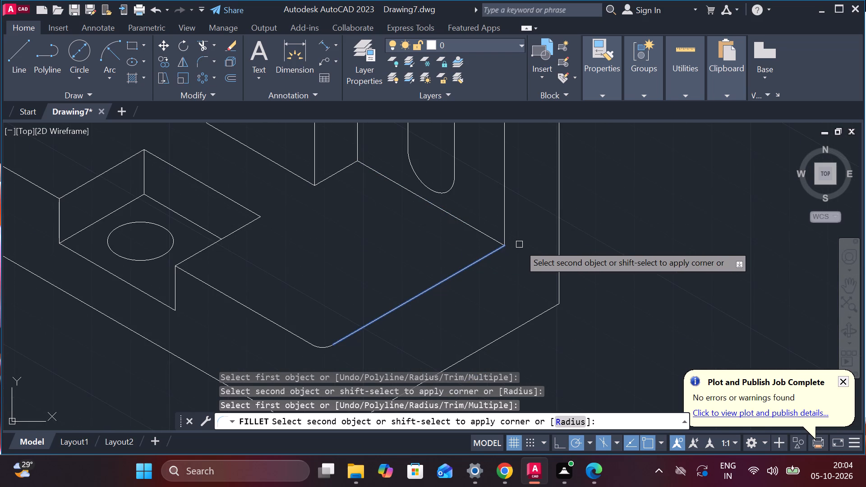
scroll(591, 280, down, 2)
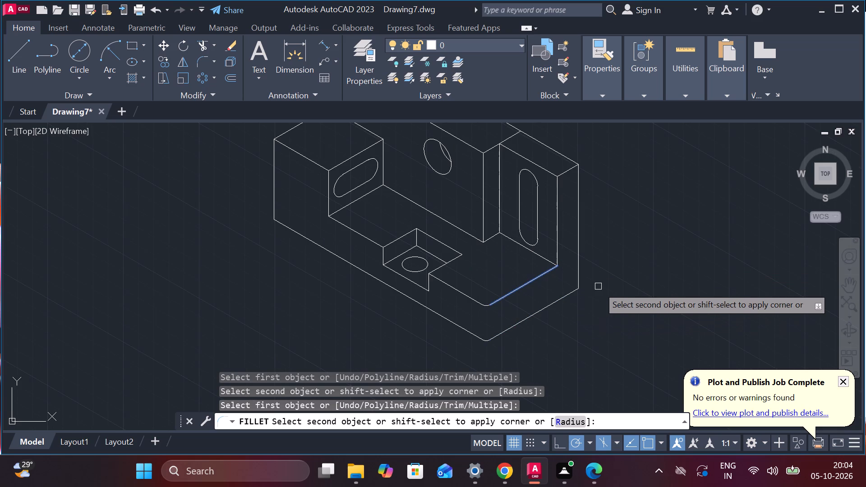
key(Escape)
Fillet the bottom and top corners of the end block's outermost vertical edge with radius 5.
key(space)
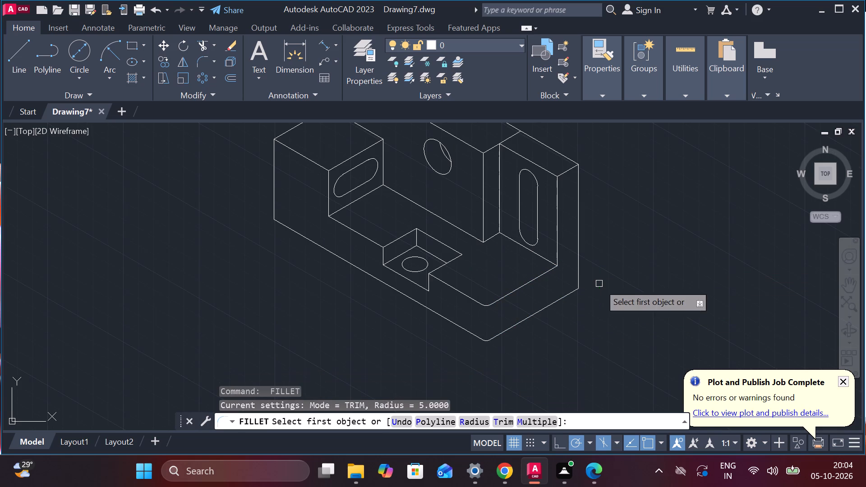
click(581, 282)
click(571, 292)
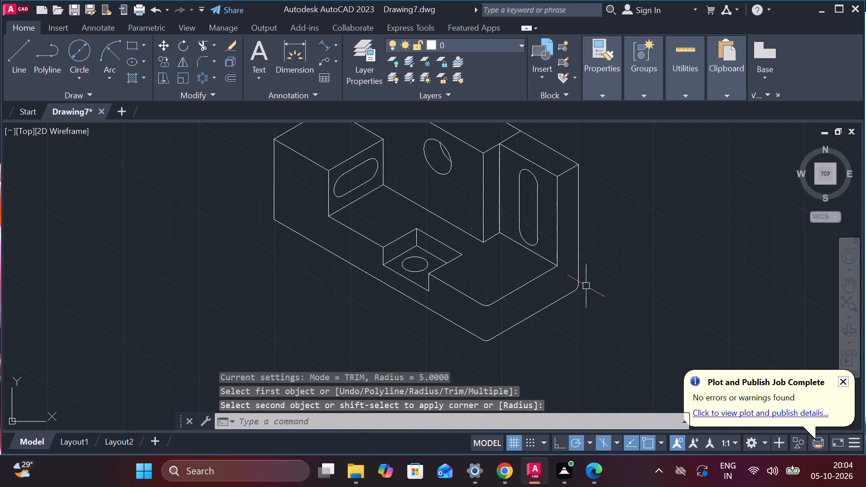
key(space)
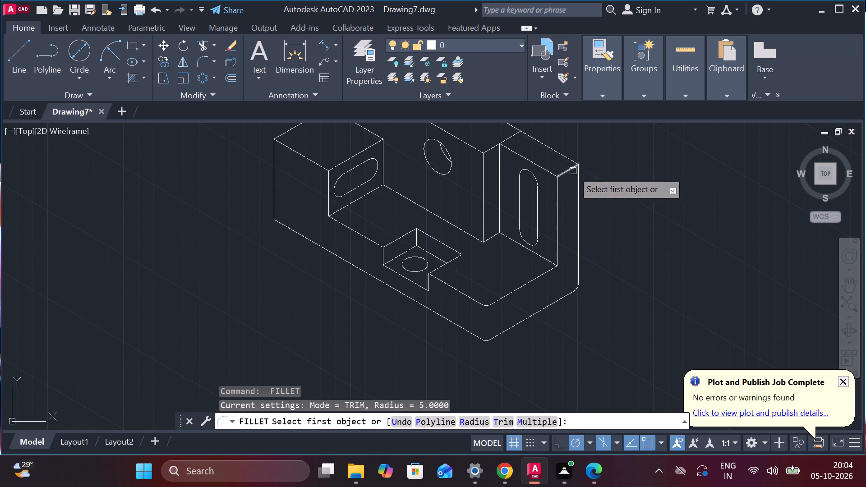
scroll(572, 171, up, 1)
click(570, 153)
click(581, 168)
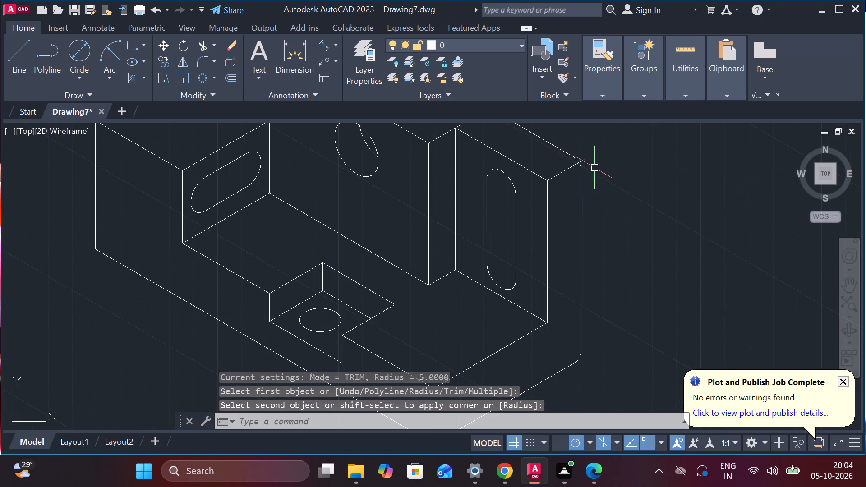
Trim the stub of the end block's short top edge that projects past the rounded top corner.
middle_drag(598, 168, 595, 247)
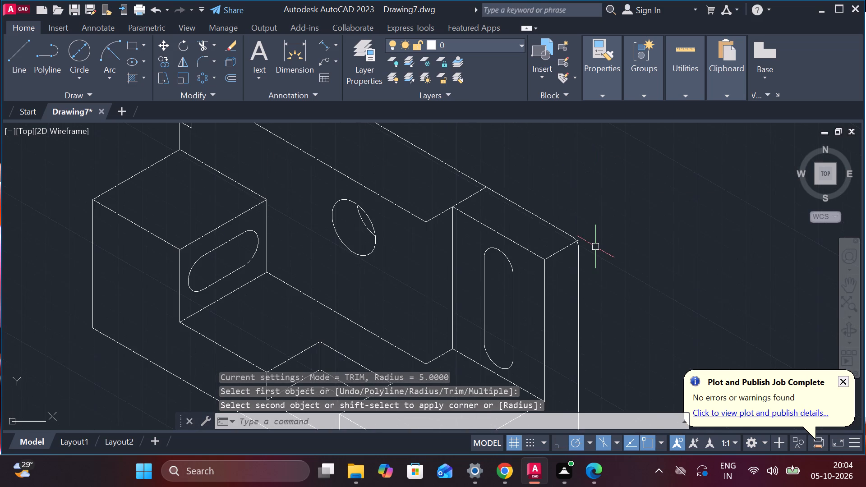
scroll(596, 246, up, 2)
key(Escape)
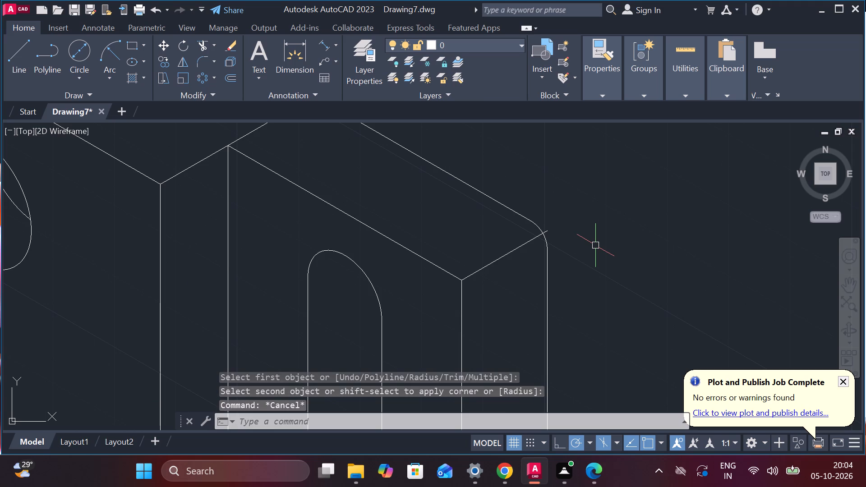
text(tr)
key(Return)
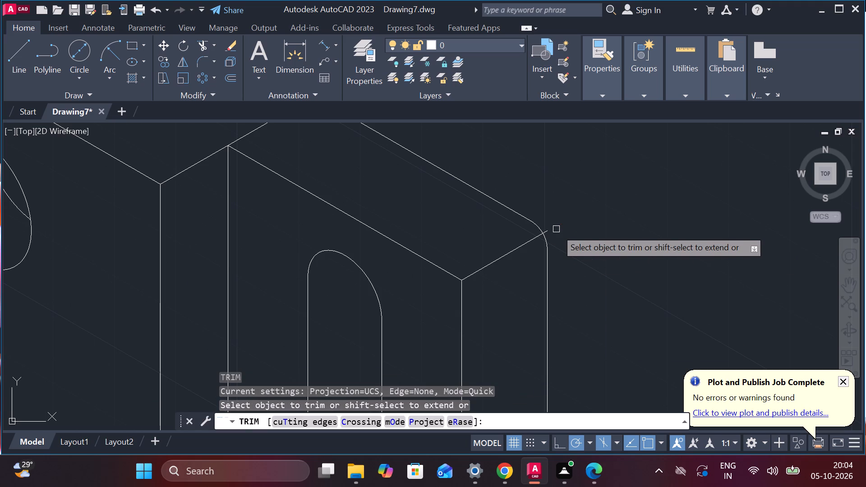
click(547, 231)
scroll(623, 229, down, 1)
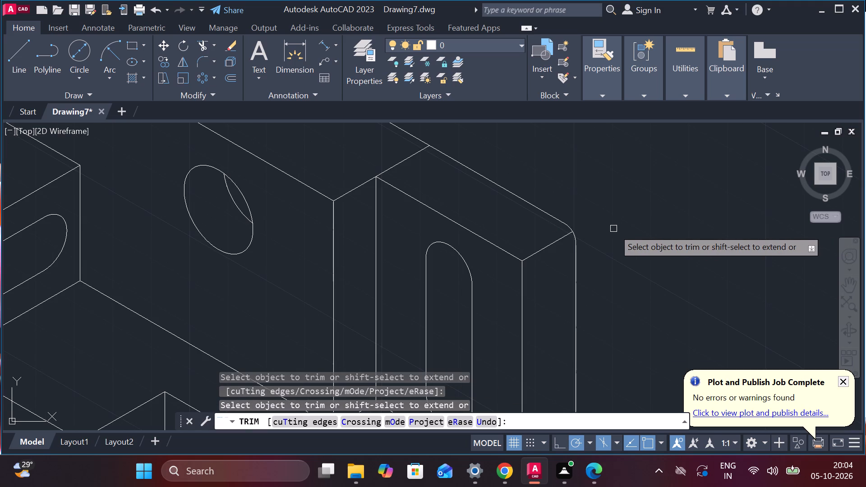
scroll(613, 229, down, 2)
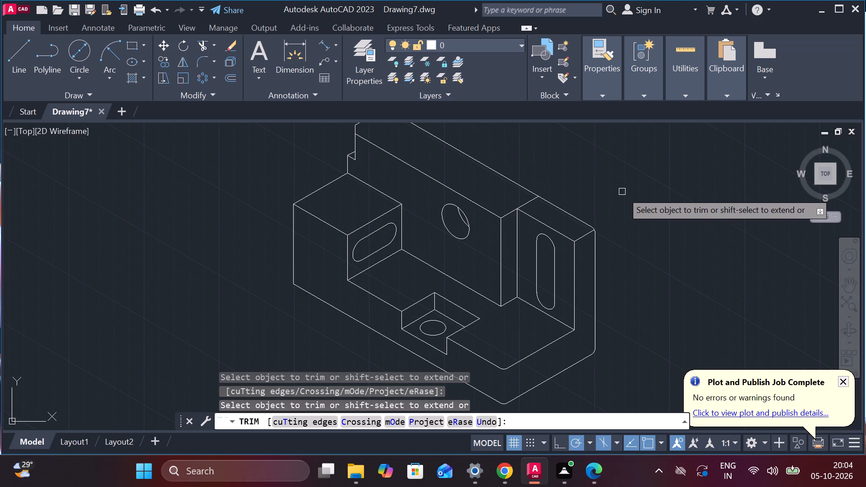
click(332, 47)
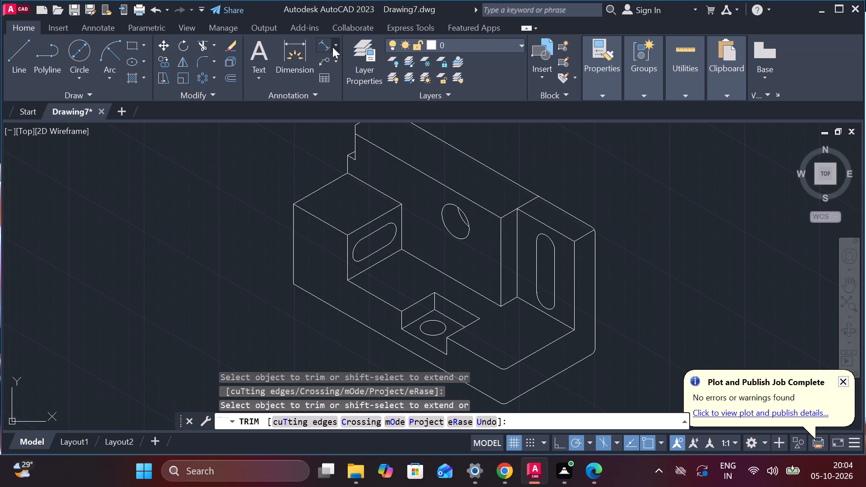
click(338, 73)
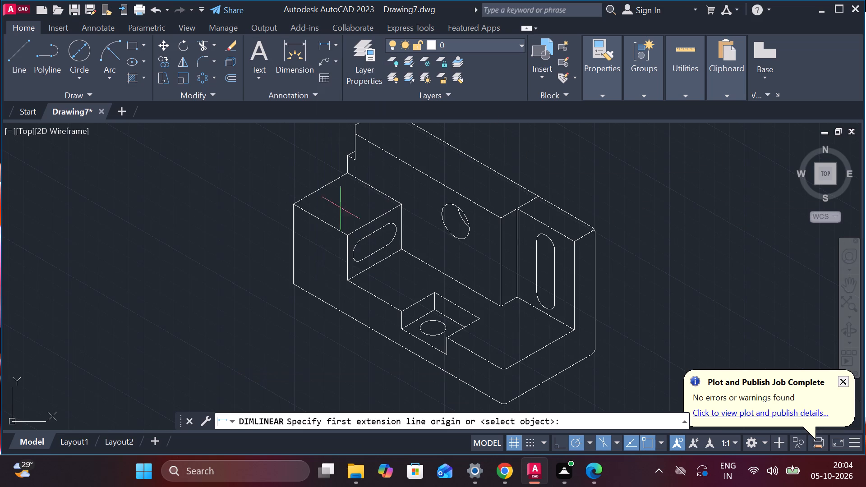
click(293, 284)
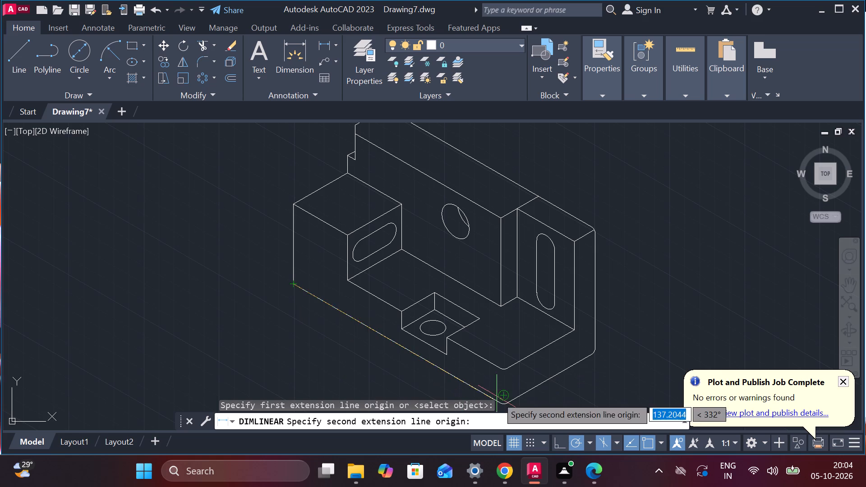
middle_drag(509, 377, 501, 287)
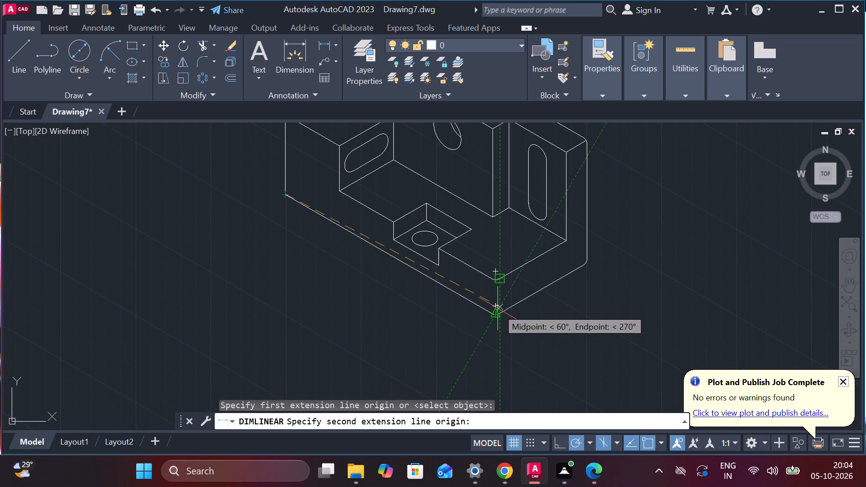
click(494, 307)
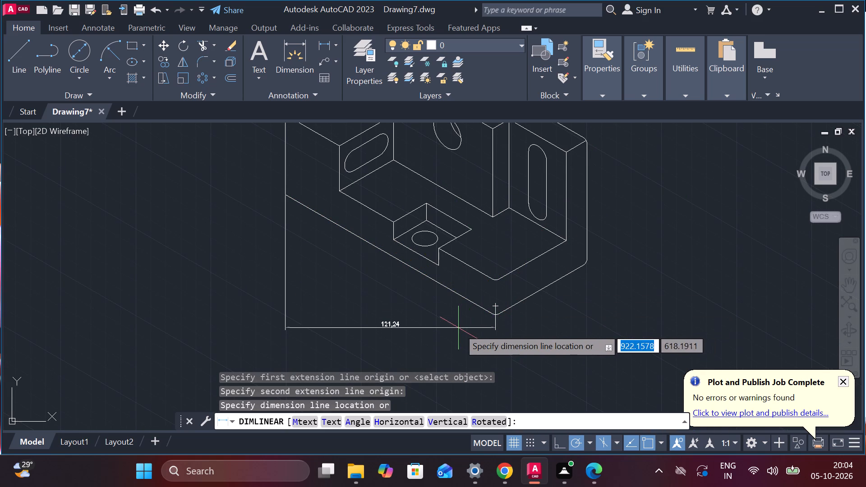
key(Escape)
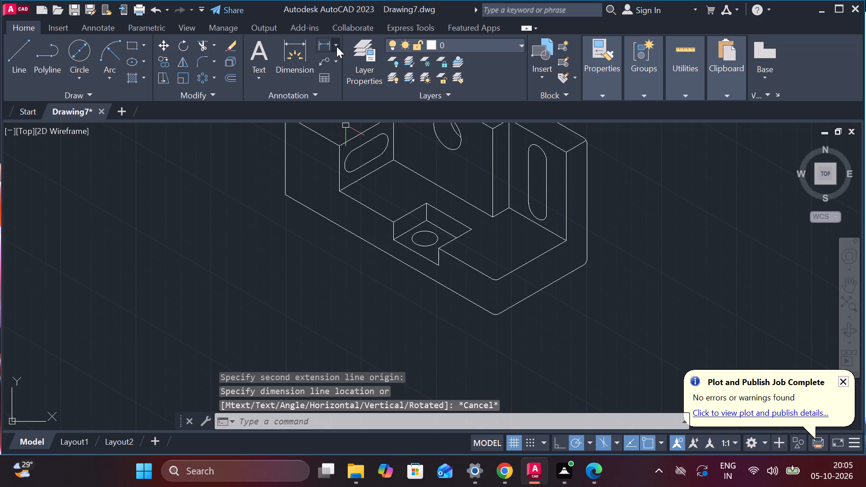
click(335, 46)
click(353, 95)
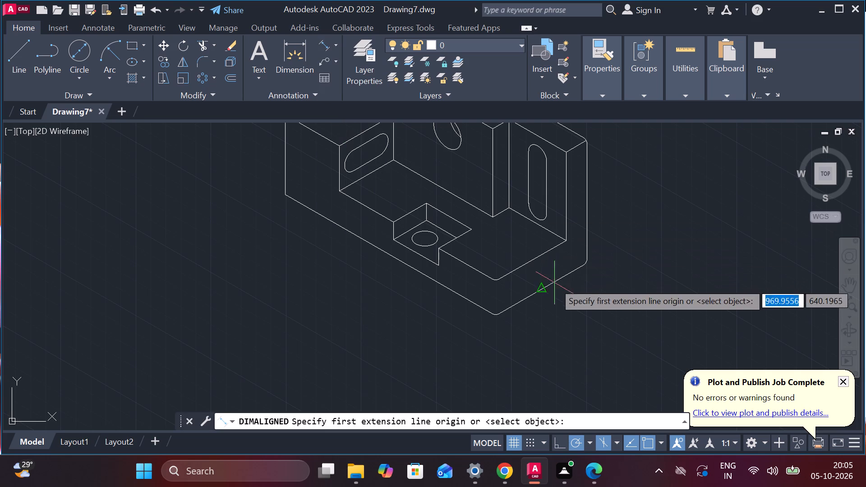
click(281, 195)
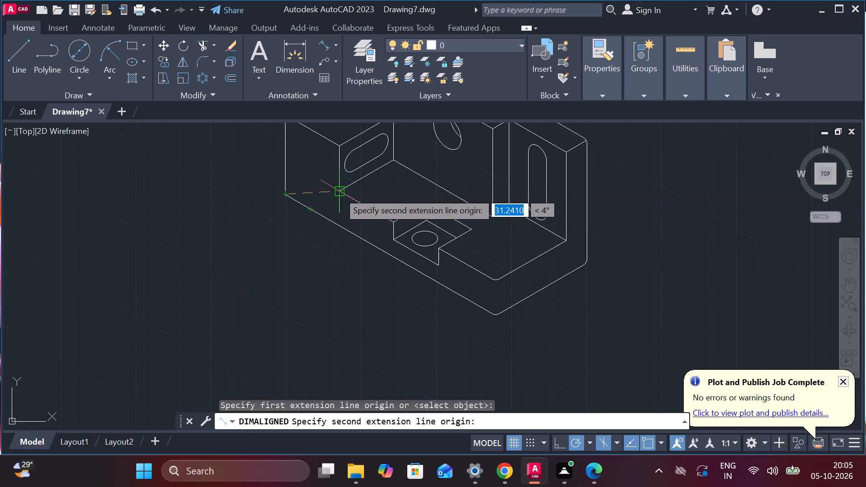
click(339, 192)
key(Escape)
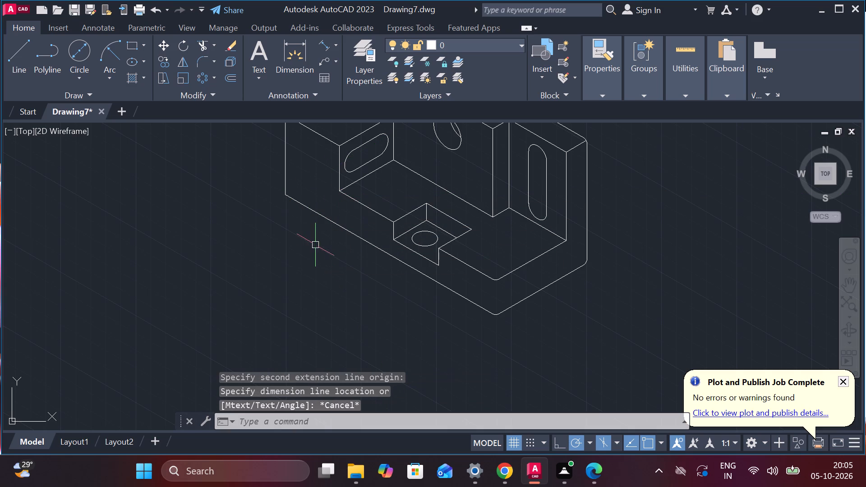
Modify the ISO-25 dimension style to use ISO standard text alignment and a text height of 4.
key(d)
key(Return)
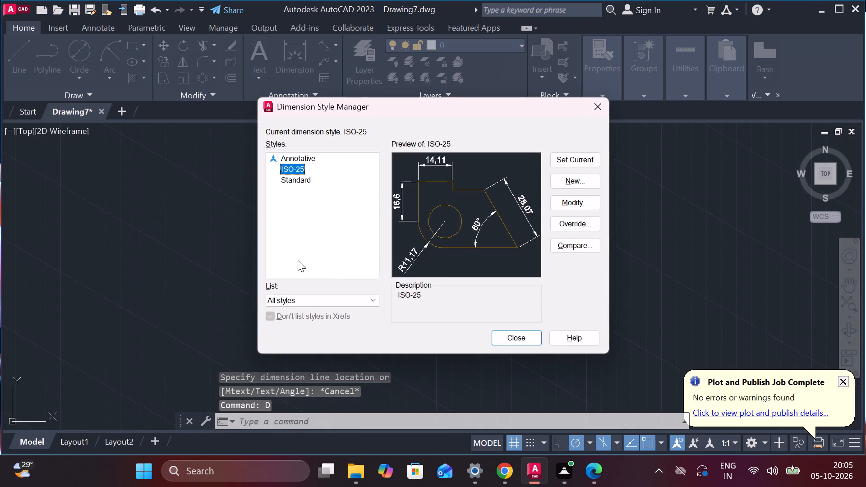
click(589, 196)
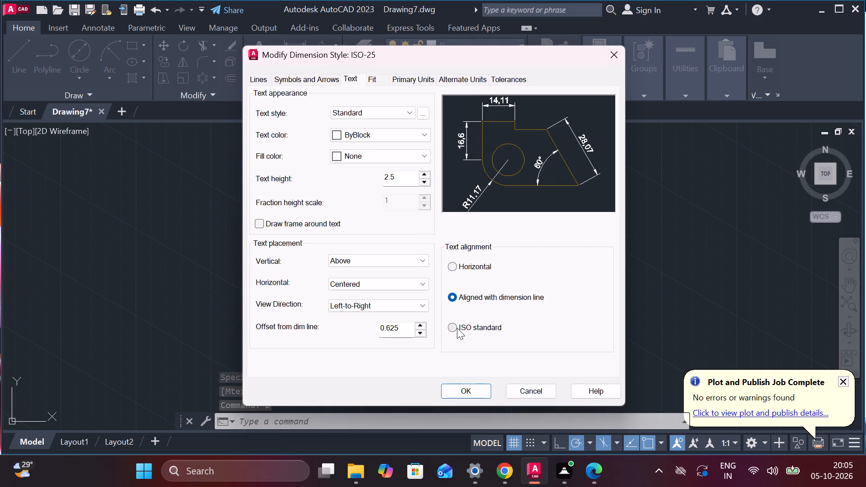
click(457, 328)
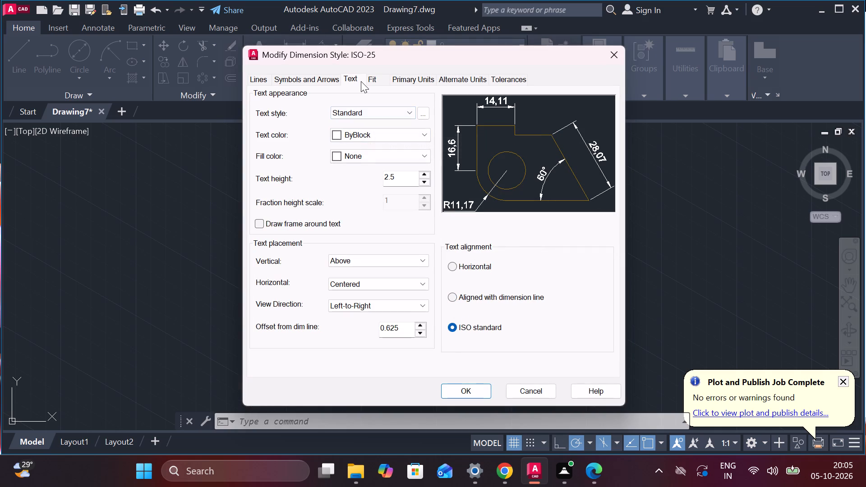
click(360, 78)
click(355, 78)
drag(400, 180, 349, 187)
key(4)
key(Return)
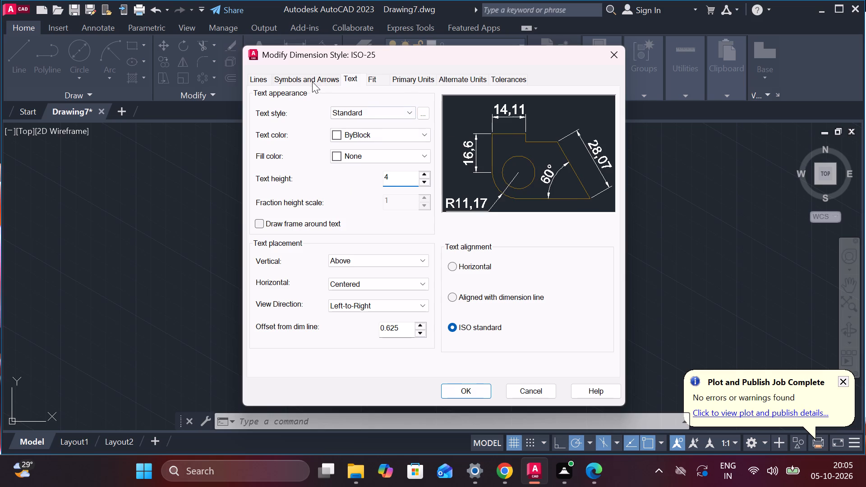
Set the ISO-25 style's linear dimension precision to 0.0 and make ISO-25 the current dimension style.
click(312, 81)
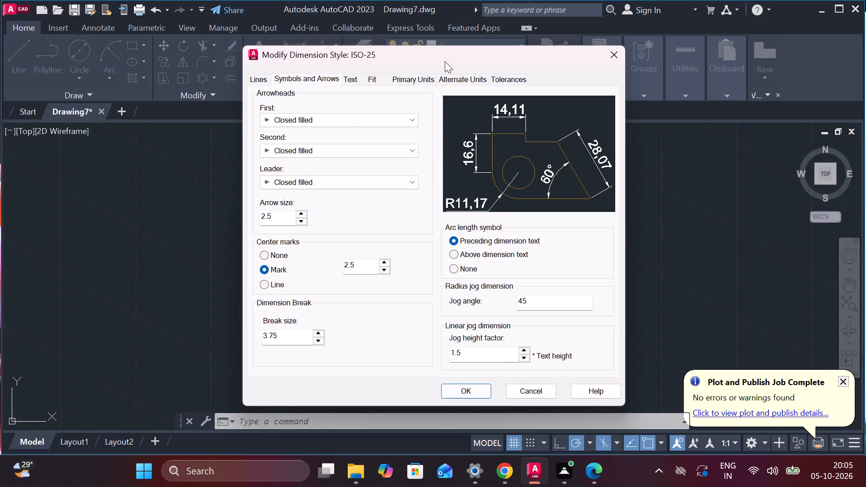
click(426, 72)
click(423, 78)
click(385, 125)
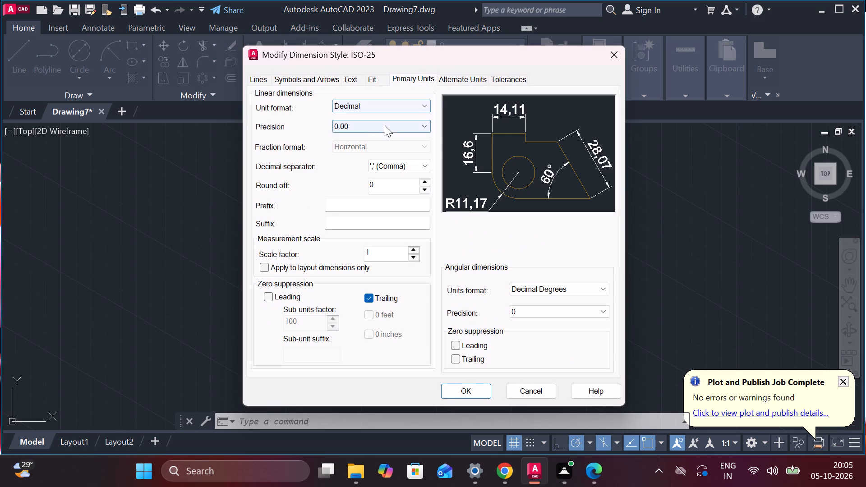
click(354, 147)
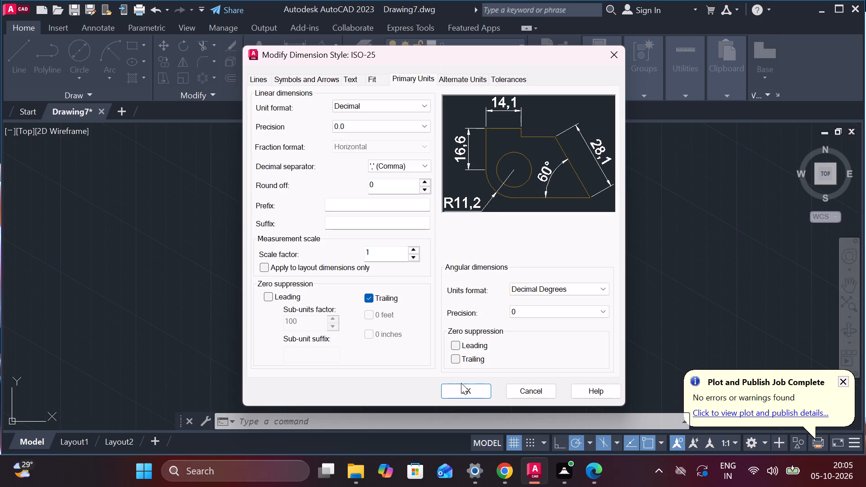
click(461, 383)
click(467, 388)
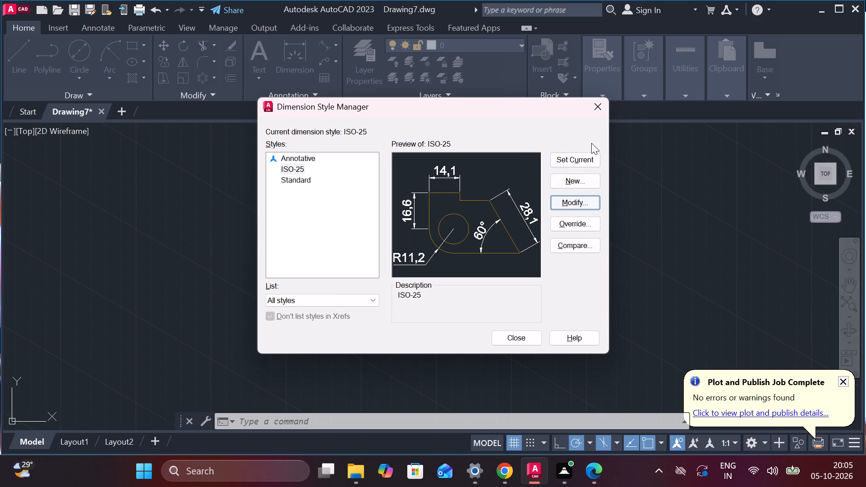
click(576, 160)
click(520, 342)
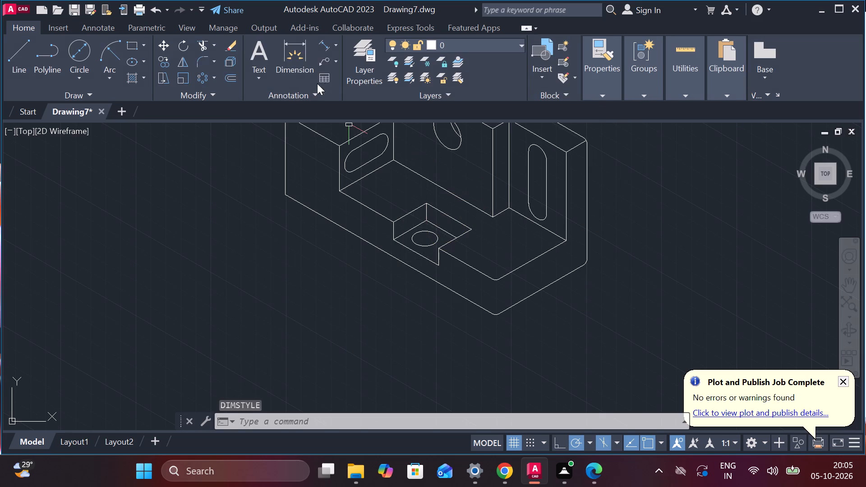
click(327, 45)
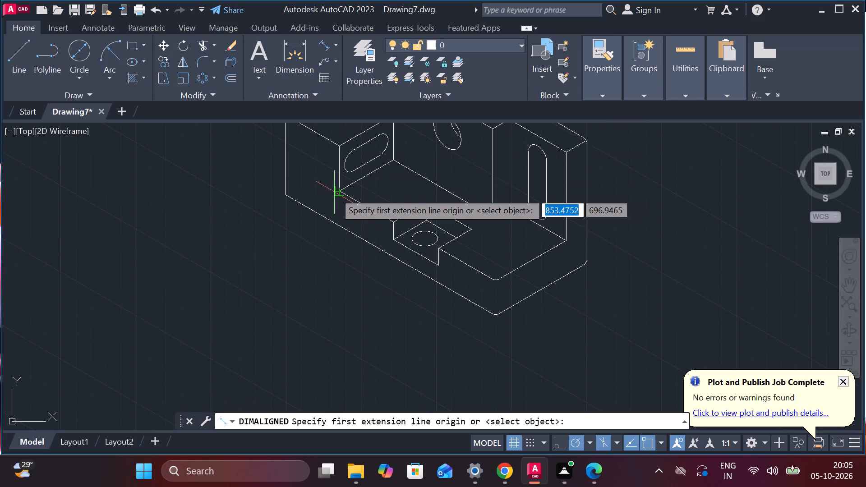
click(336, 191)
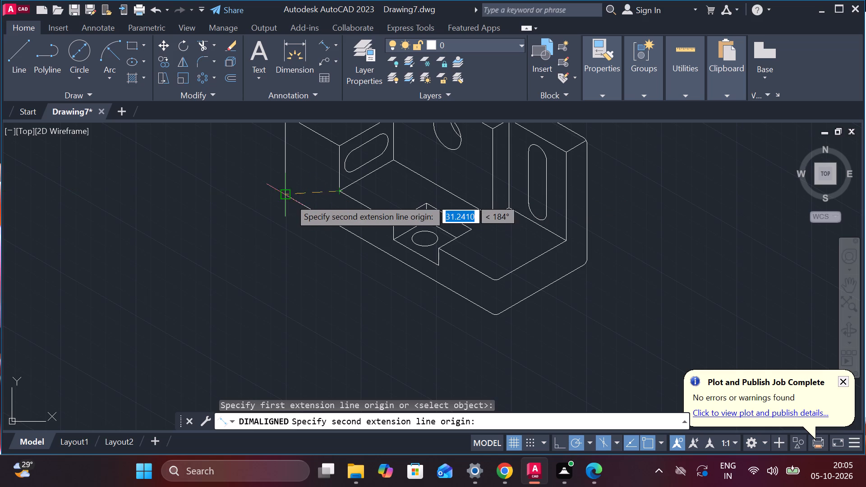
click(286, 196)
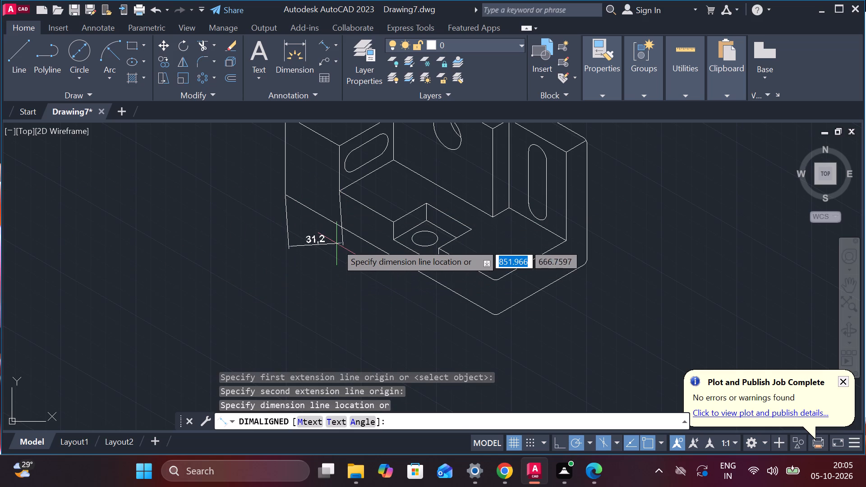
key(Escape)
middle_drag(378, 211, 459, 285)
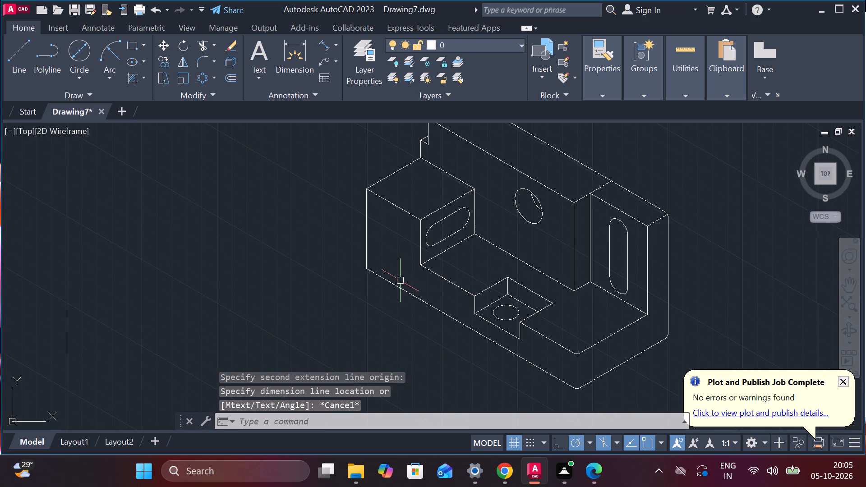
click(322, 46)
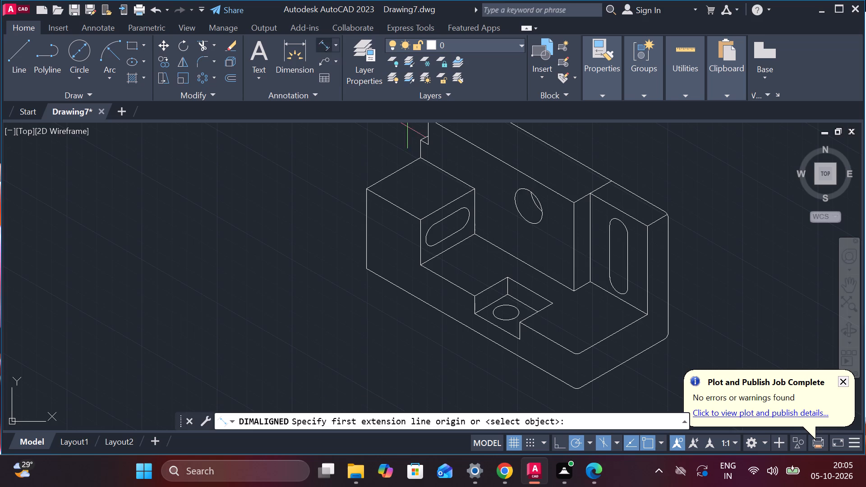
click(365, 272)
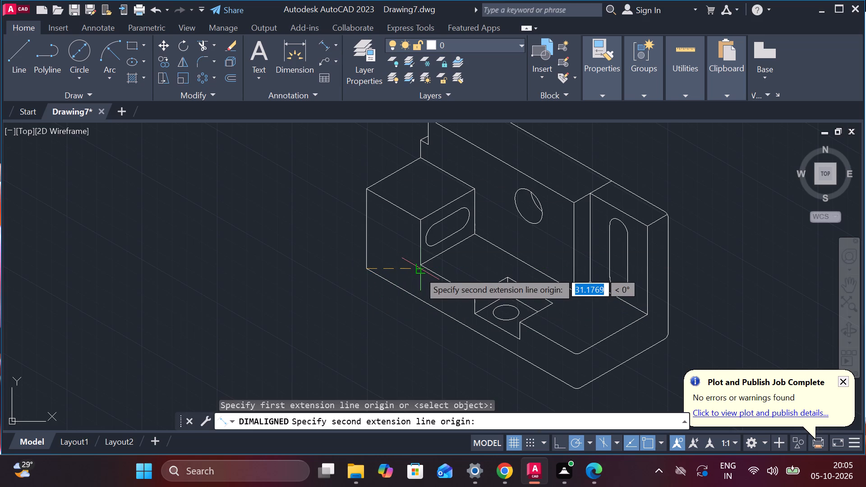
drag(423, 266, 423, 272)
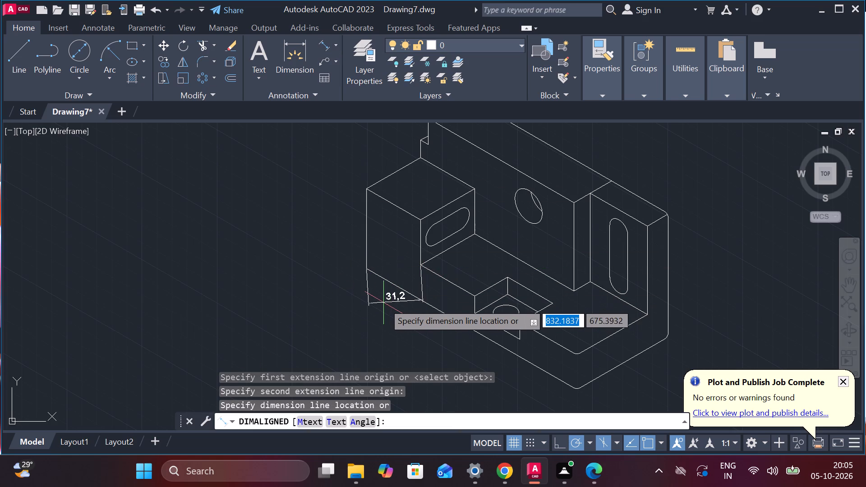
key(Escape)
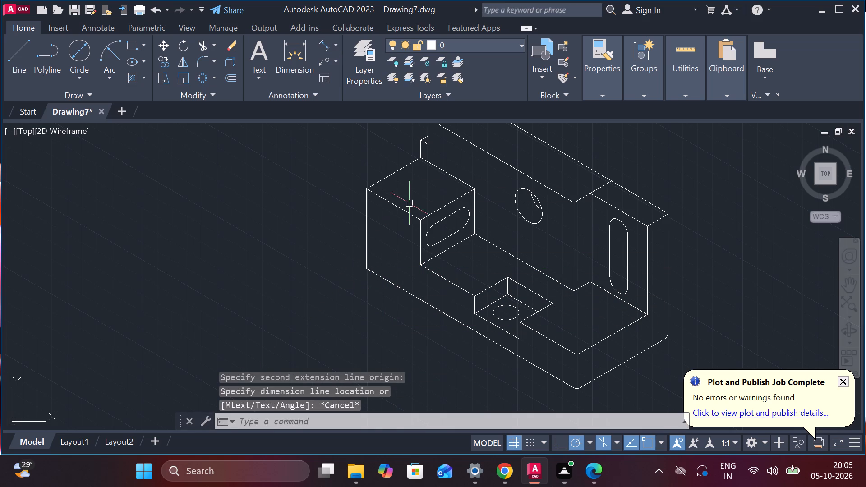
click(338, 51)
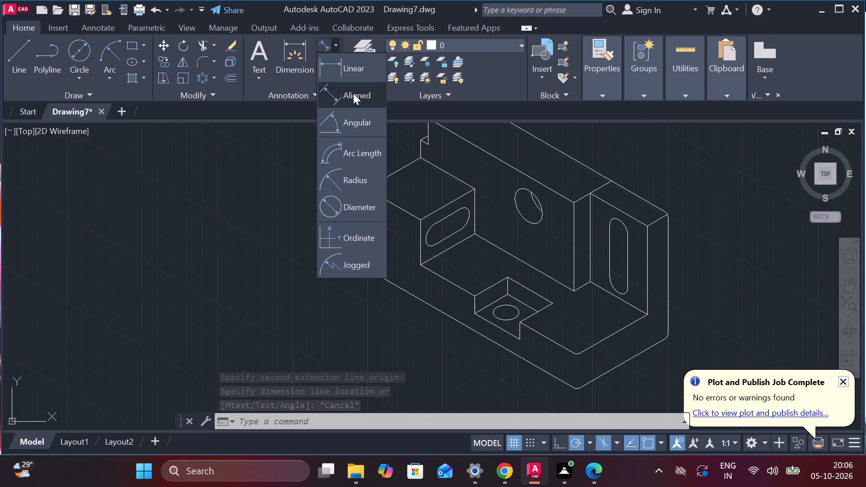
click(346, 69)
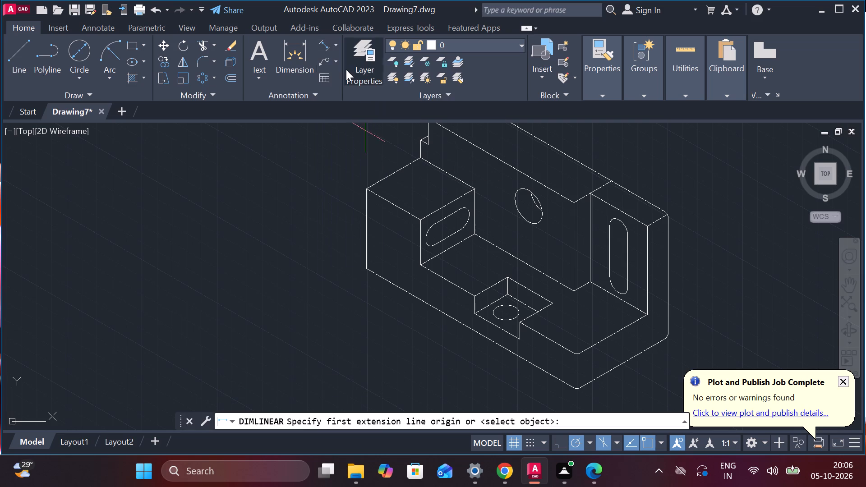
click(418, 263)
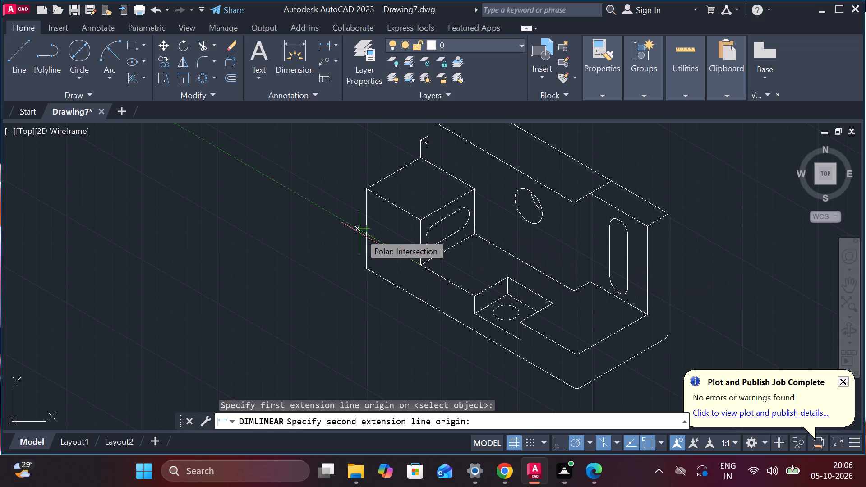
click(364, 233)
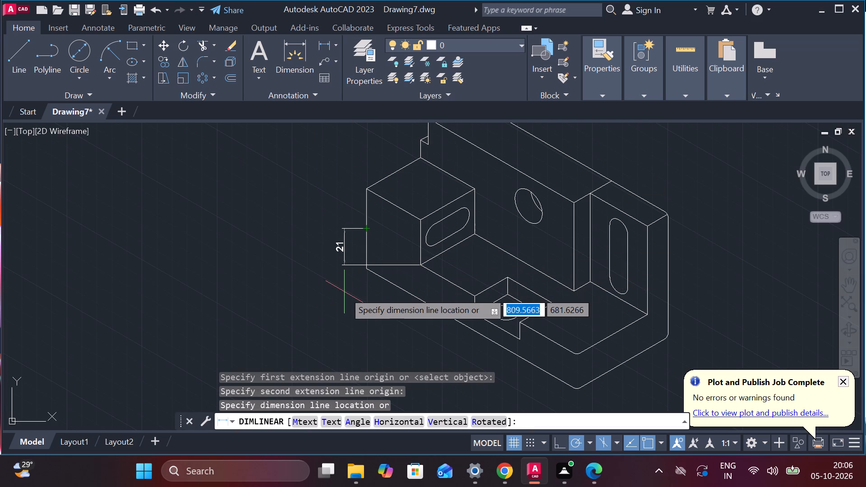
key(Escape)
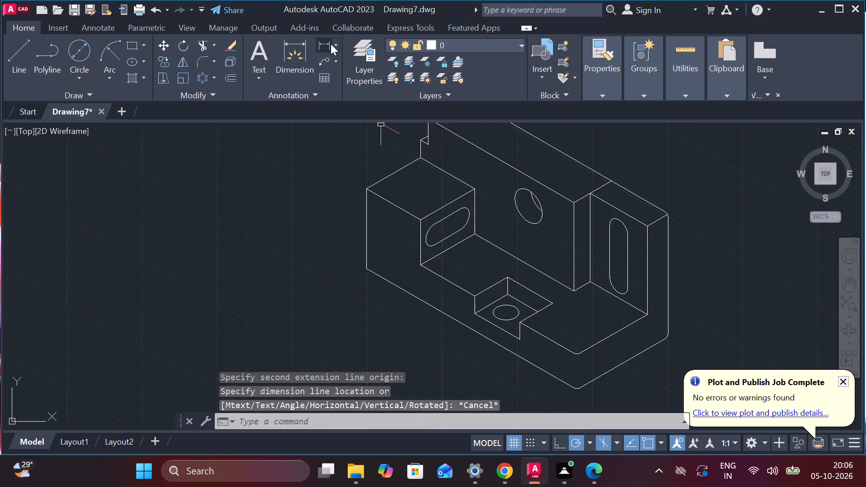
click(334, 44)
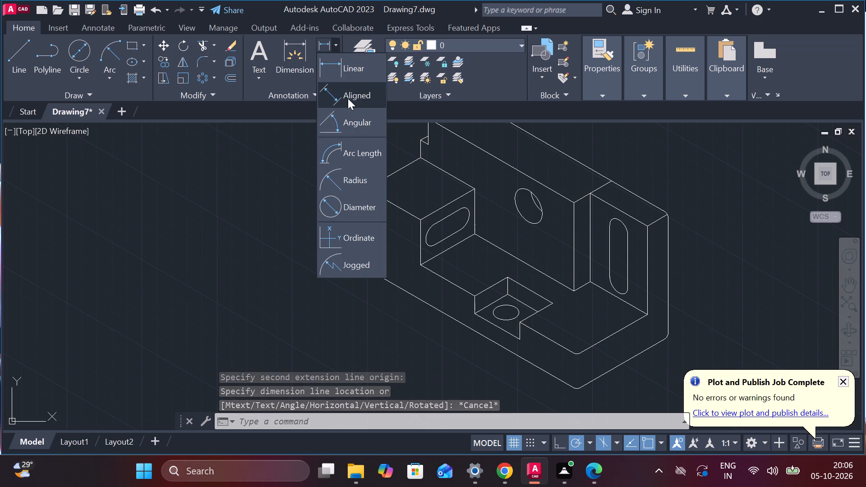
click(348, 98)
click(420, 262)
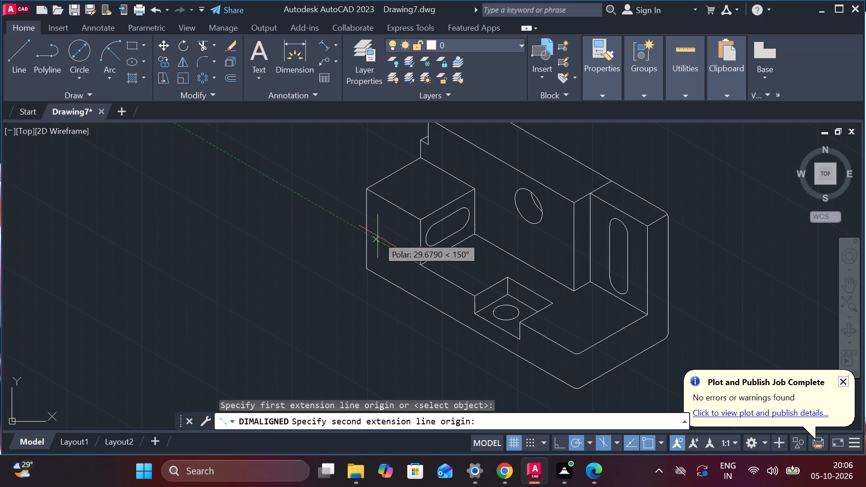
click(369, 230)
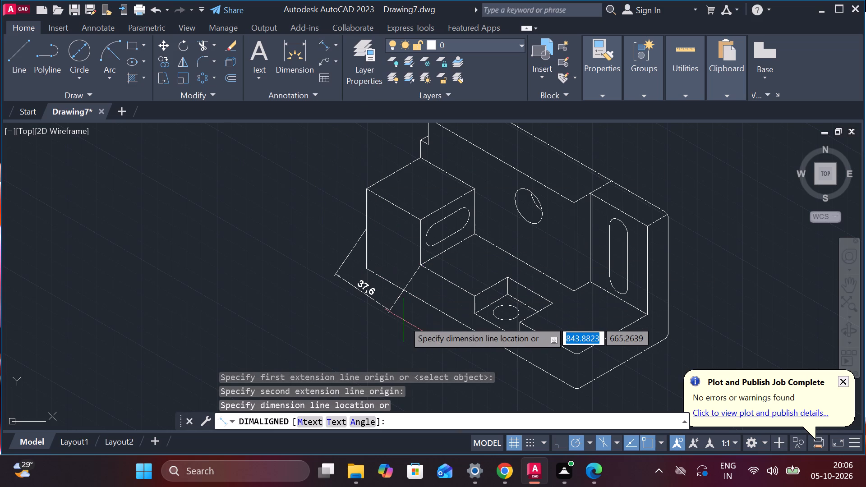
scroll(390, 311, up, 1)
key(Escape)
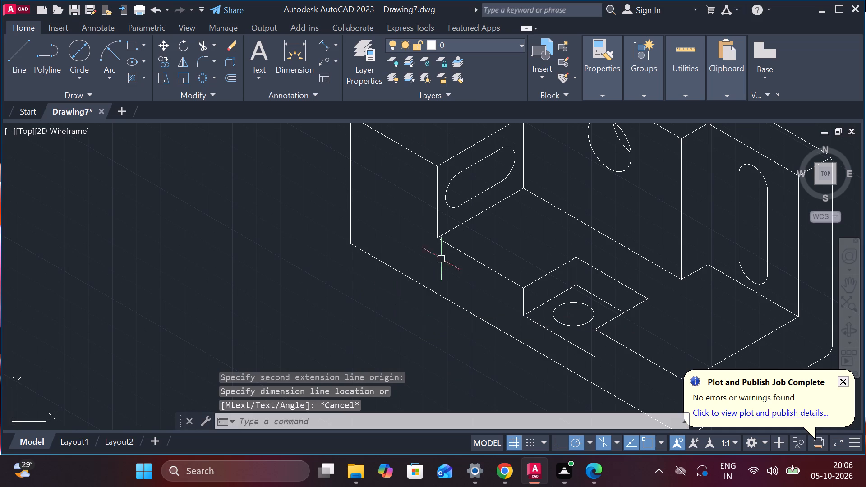
Add an aligned dimension to the slotted end block's top front edge, from its outermost corner to the slotted face's near corner.
key(space)
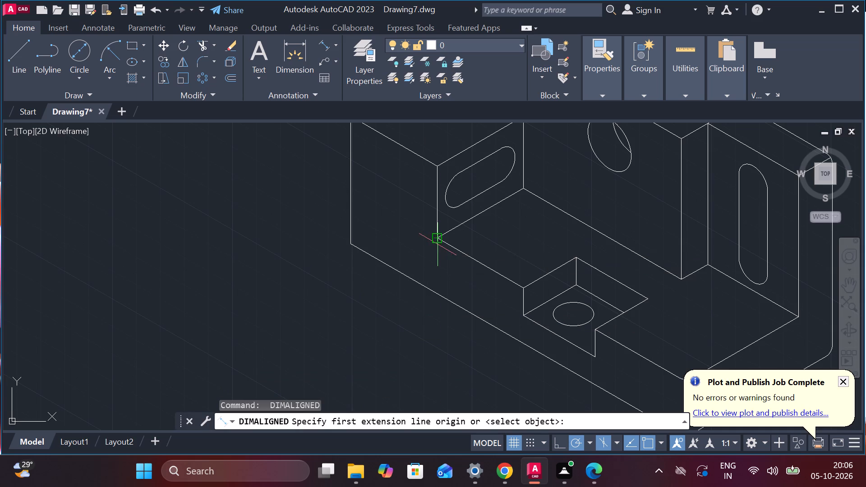
middle_drag(383, 211, 399, 276)
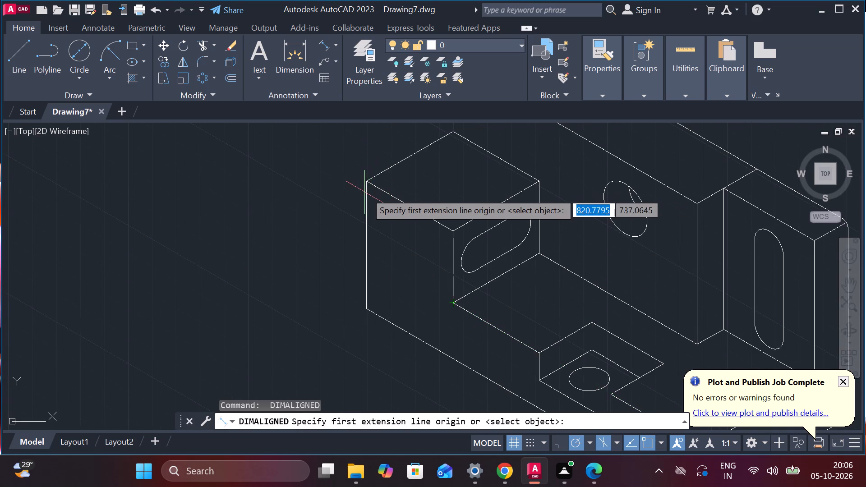
click(368, 185)
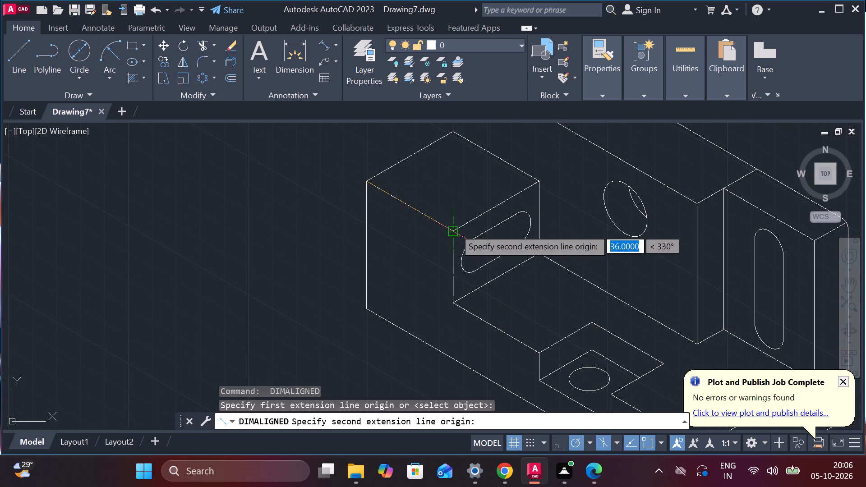
click(454, 228)
middle_drag(431, 310, 432, 240)
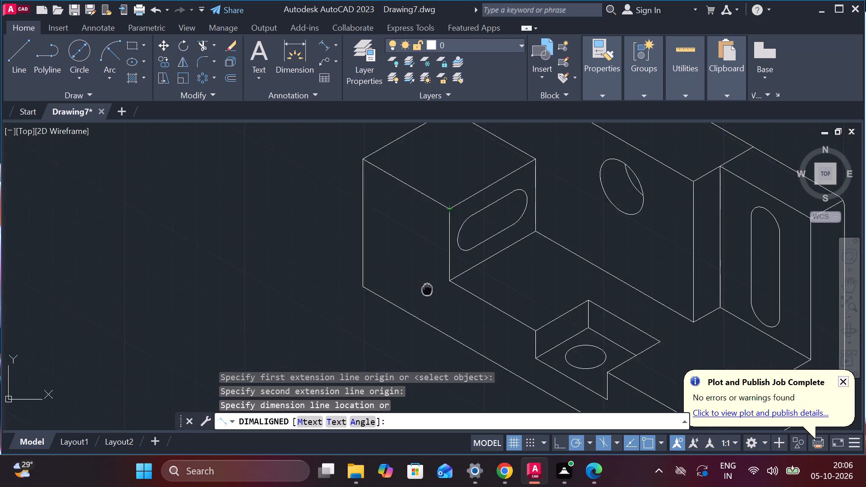
middle_drag(432, 240, 432, 238)
scroll(437, 238, down, 1)
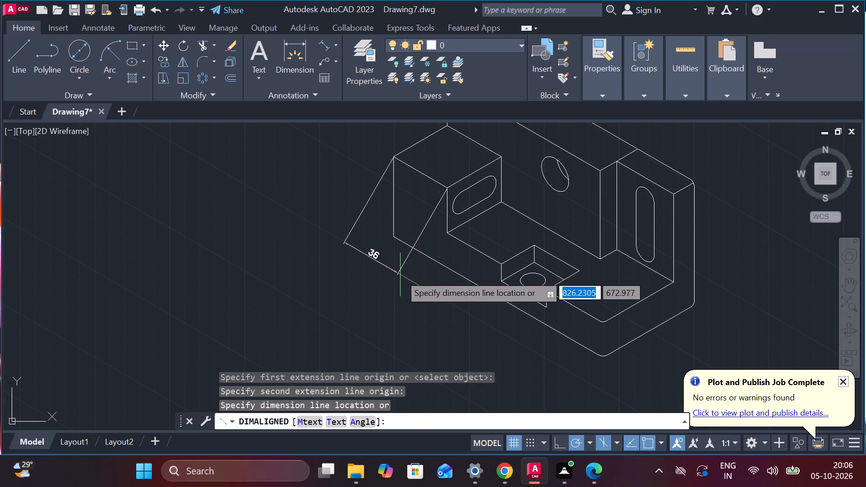
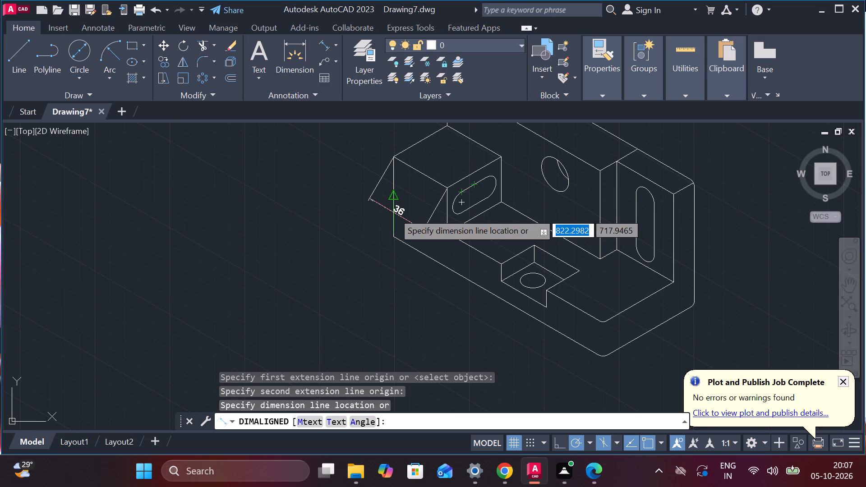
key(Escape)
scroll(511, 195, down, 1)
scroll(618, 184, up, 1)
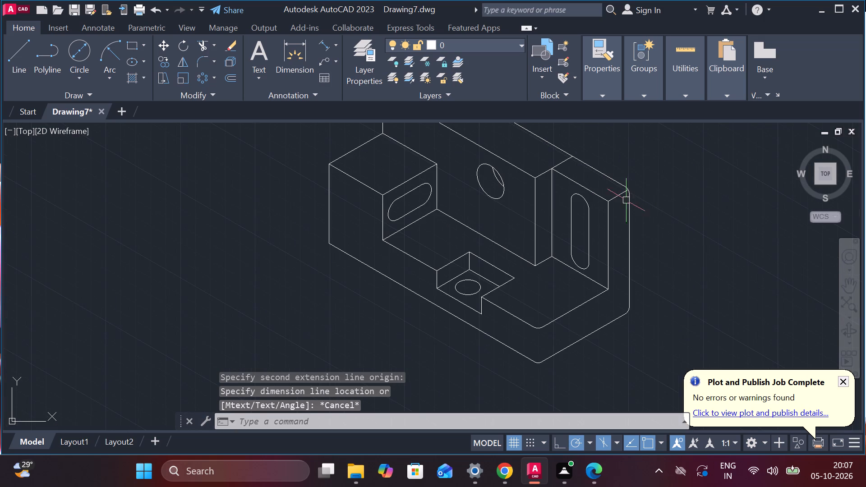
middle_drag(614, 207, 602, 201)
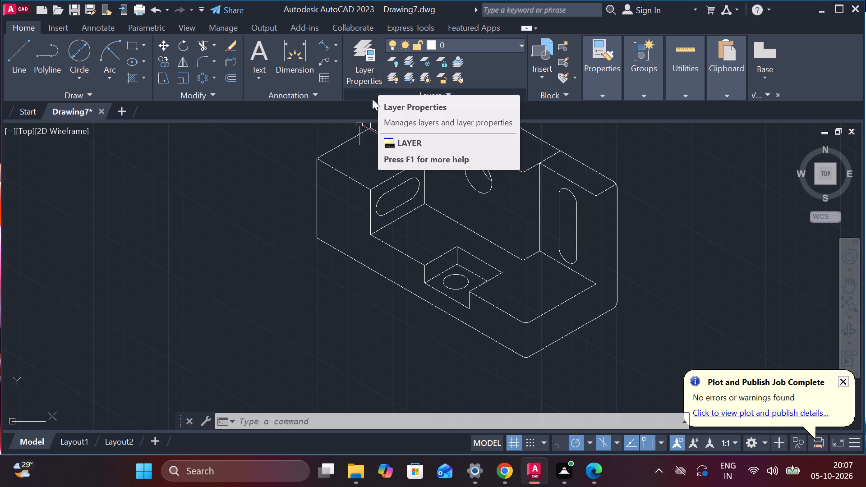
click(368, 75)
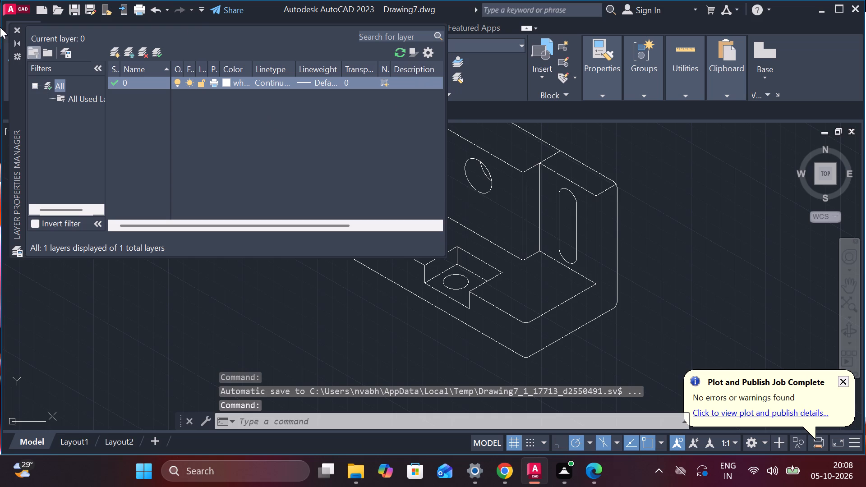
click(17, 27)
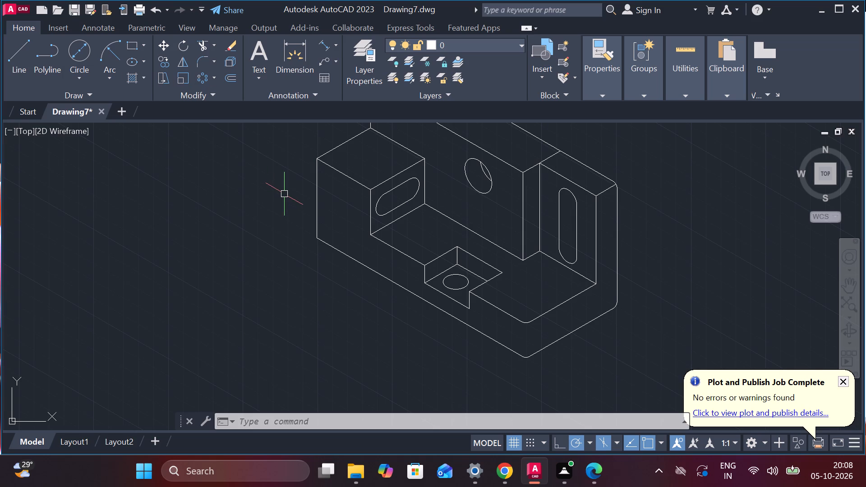
Make Annotative the current dimension style.
click(310, 98)
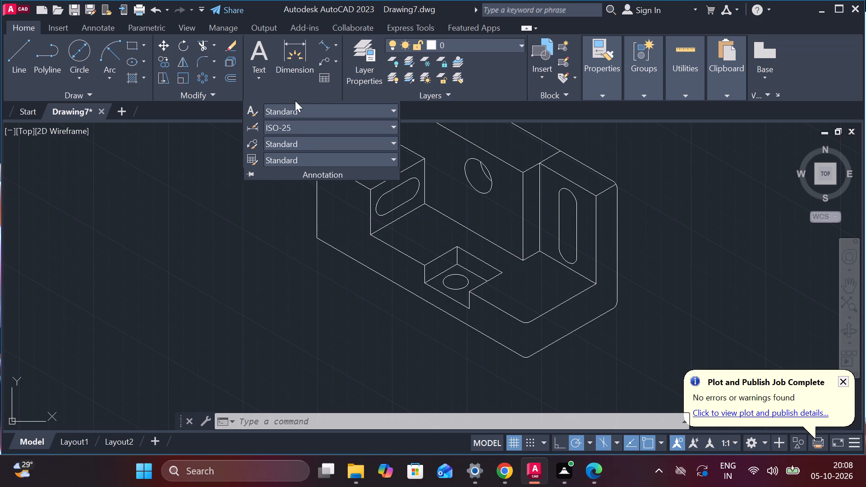
click(249, 259)
click(312, 123)
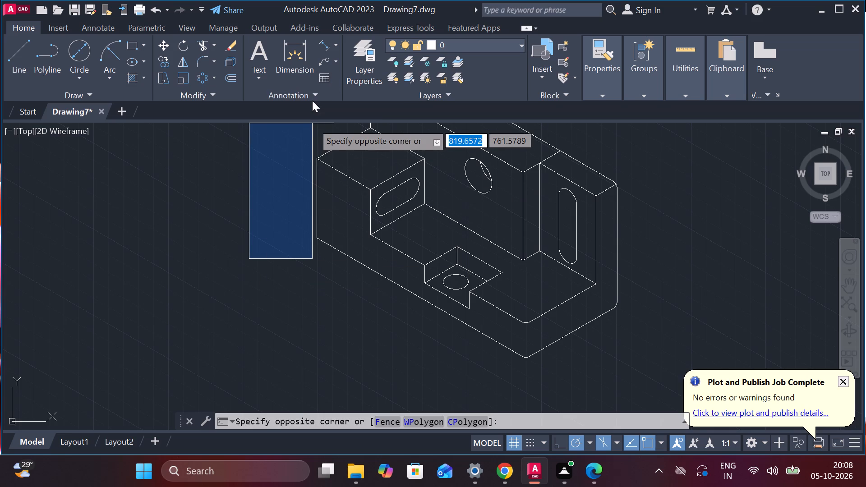
click(312, 101)
click(307, 96)
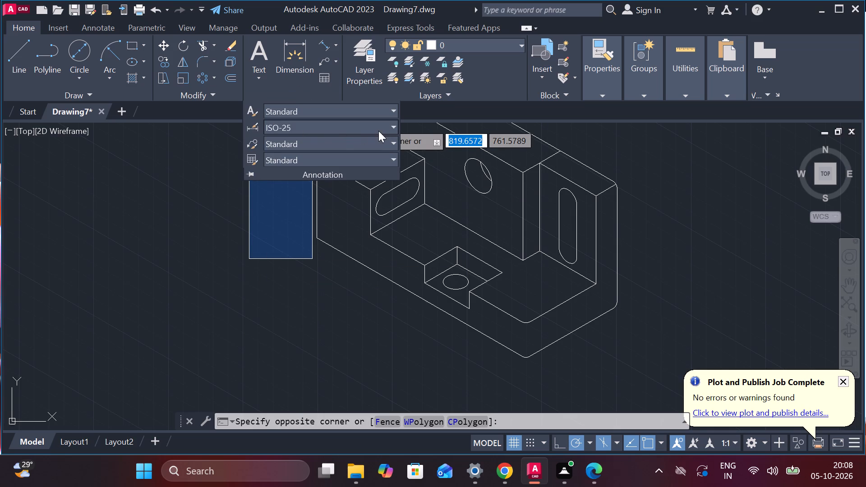
click(390, 129)
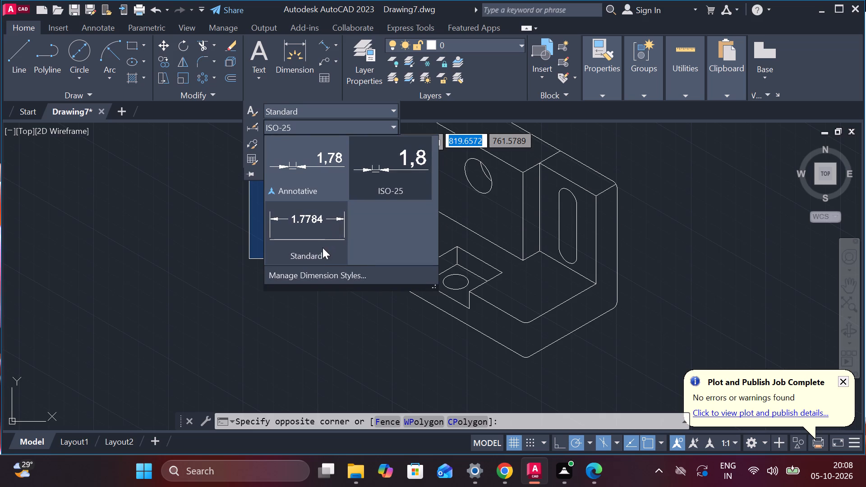
click(308, 177)
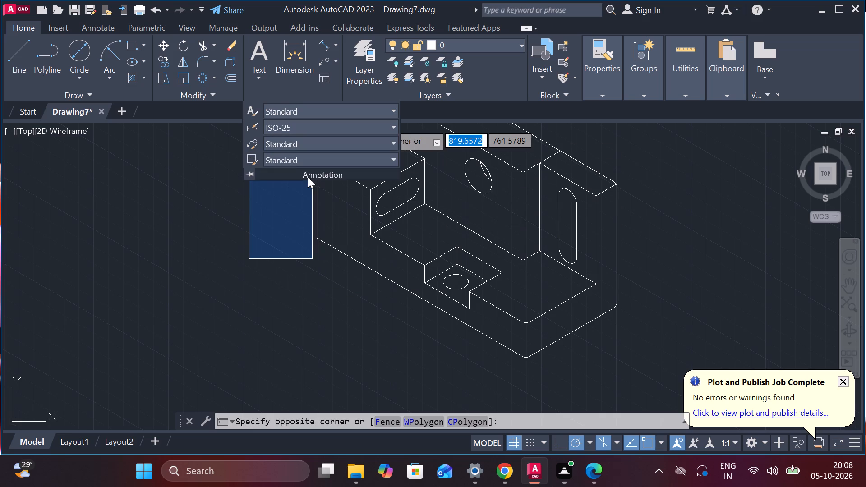
click(265, 232)
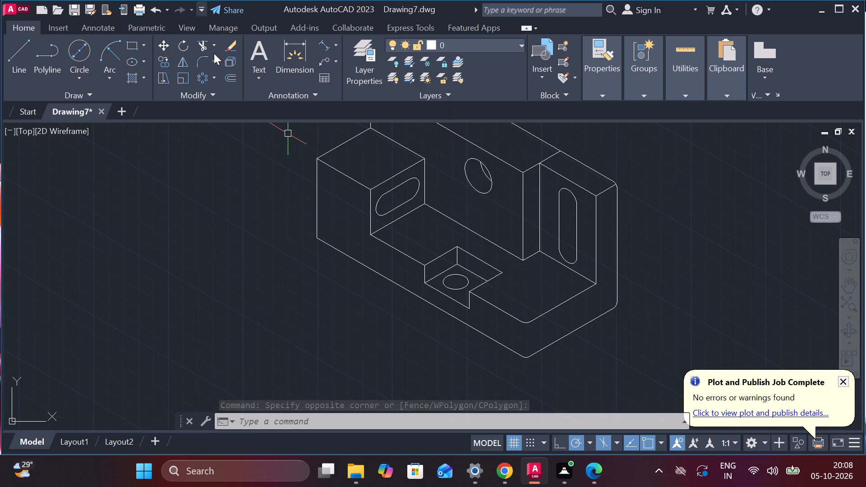
click(314, 96)
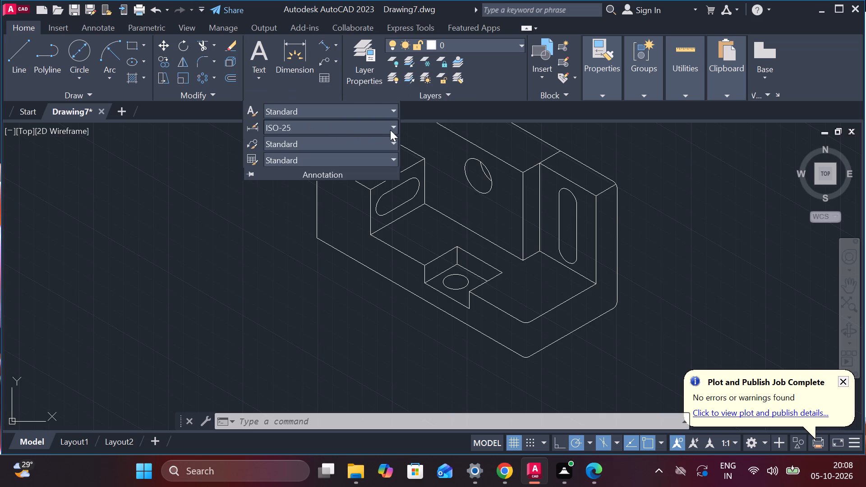
click(396, 129)
click(314, 177)
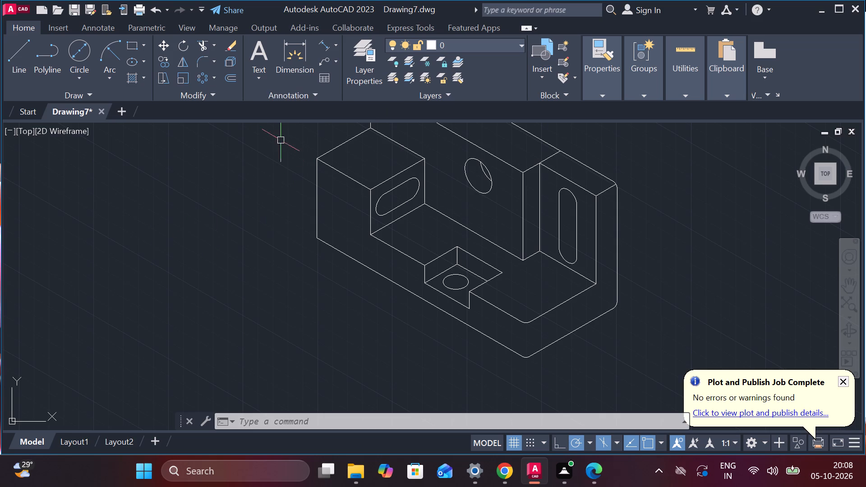
Start an aligned dimension and accept 1:1 as the annotation scale.
click(338, 41)
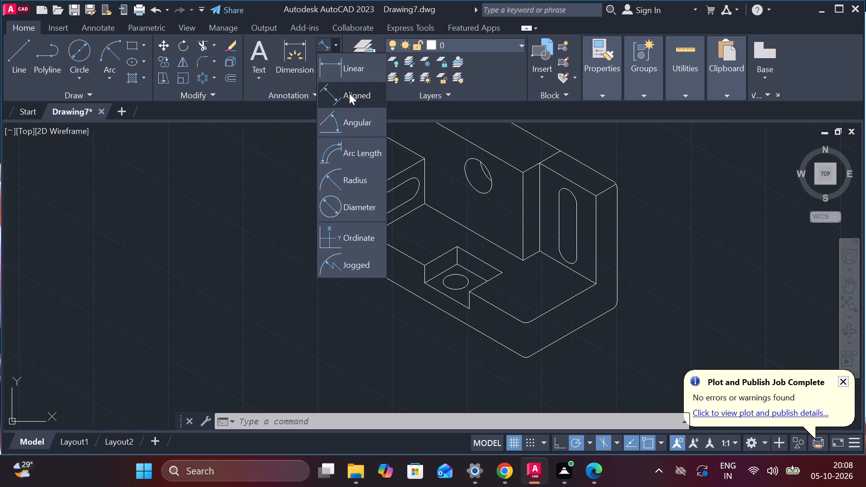
click(350, 96)
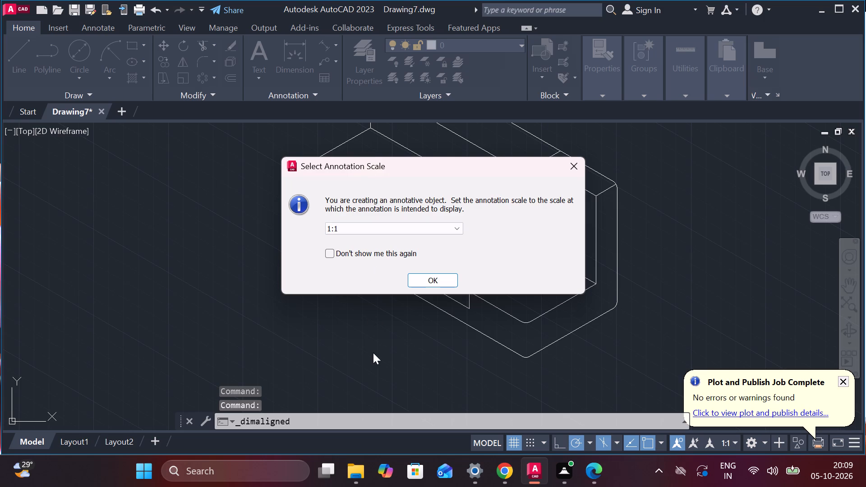
click(417, 279)
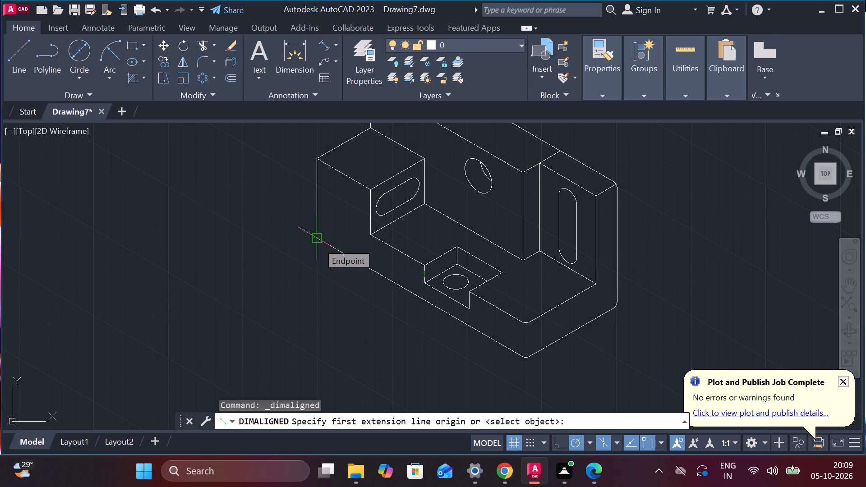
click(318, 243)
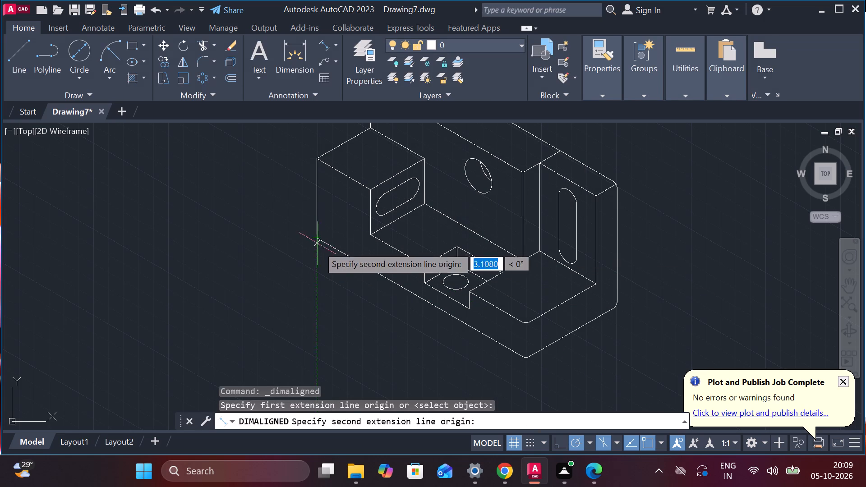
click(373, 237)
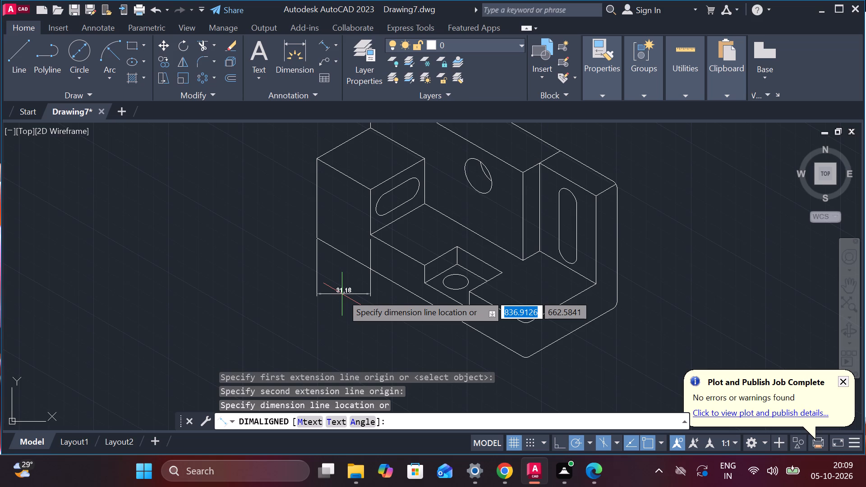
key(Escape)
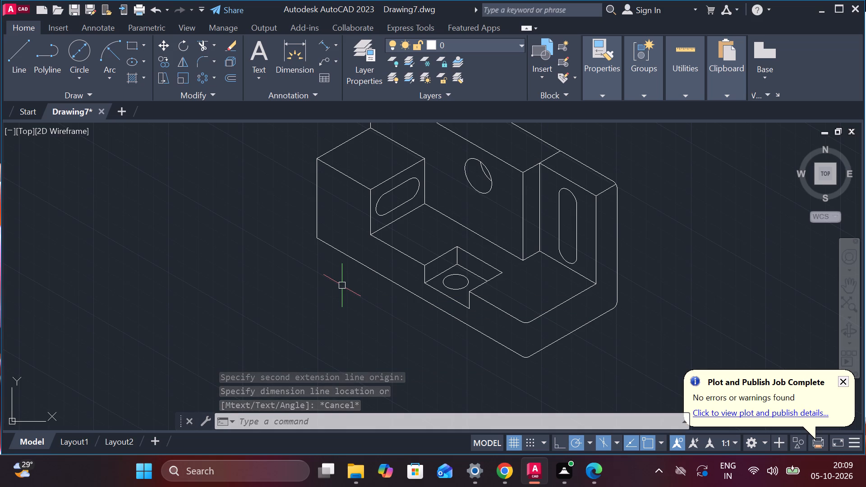
Add an aligned dimension to the slotted end block's outermost vertical edge, from top corner to bottom corner, placed outside the block.
click(322, 48)
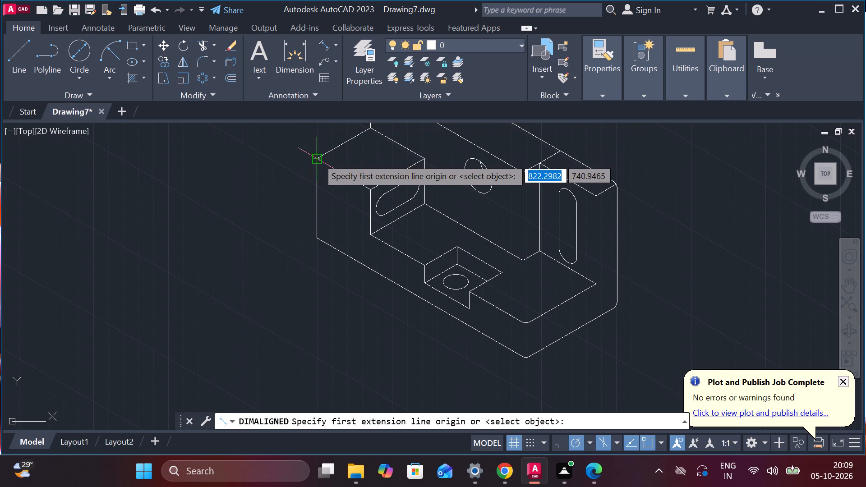
click(317, 158)
click(316, 238)
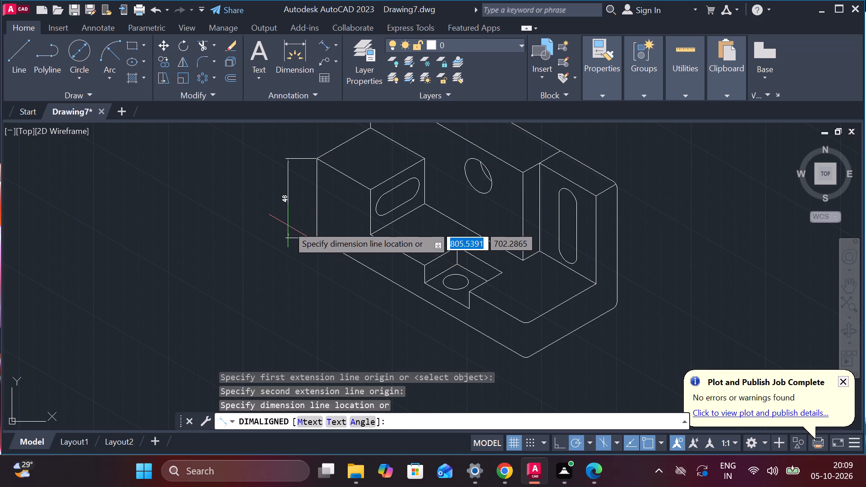
scroll(288, 225, up, 1)
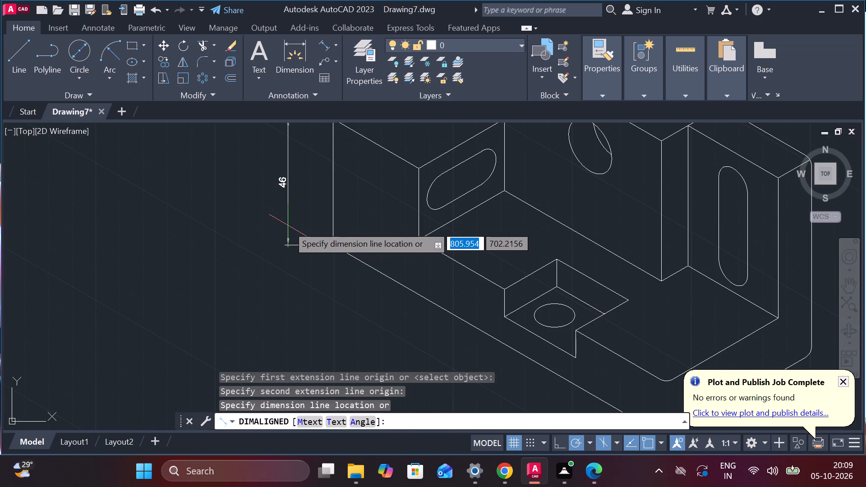
scroll(288, 225, up, 1)
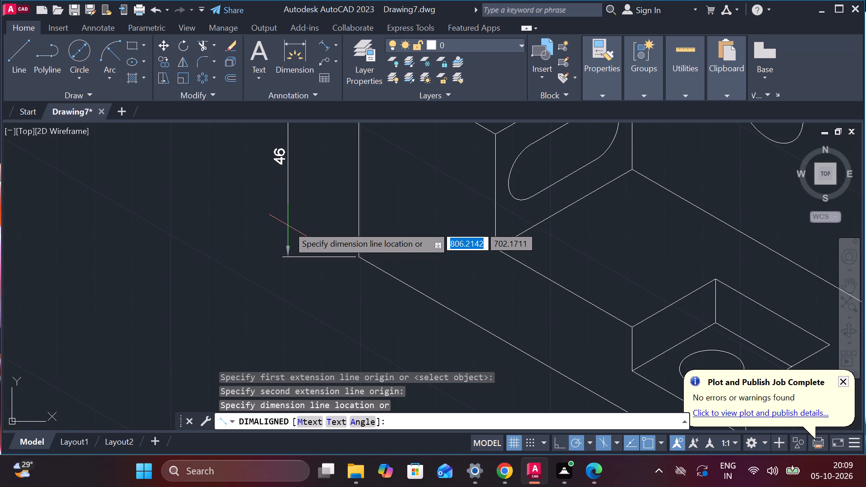
click(288, 225)
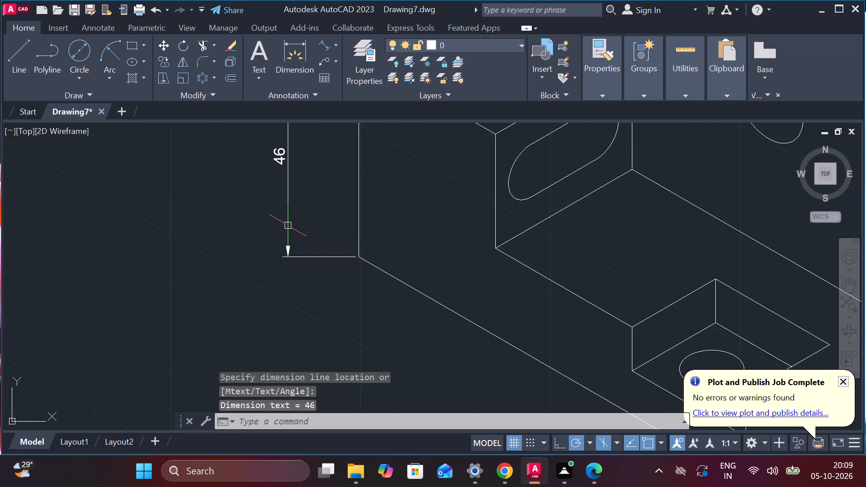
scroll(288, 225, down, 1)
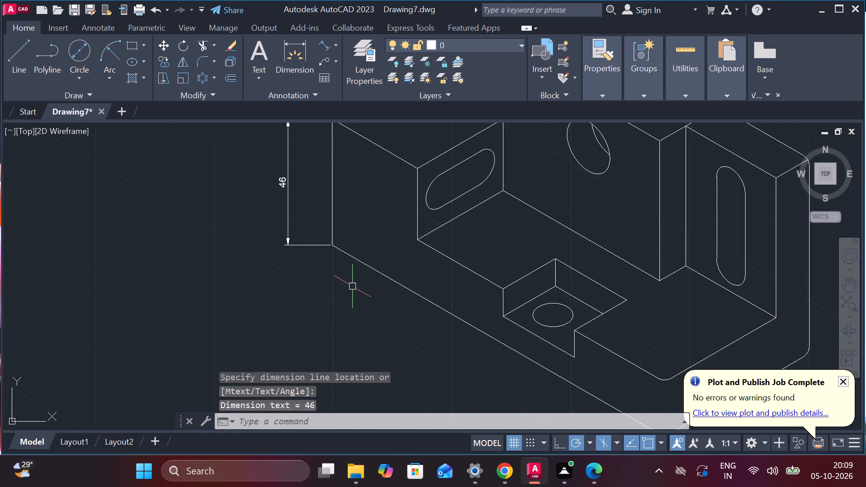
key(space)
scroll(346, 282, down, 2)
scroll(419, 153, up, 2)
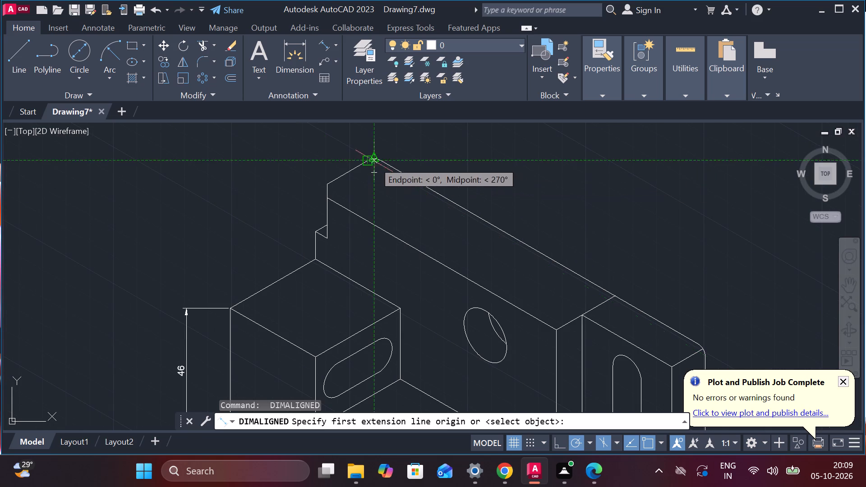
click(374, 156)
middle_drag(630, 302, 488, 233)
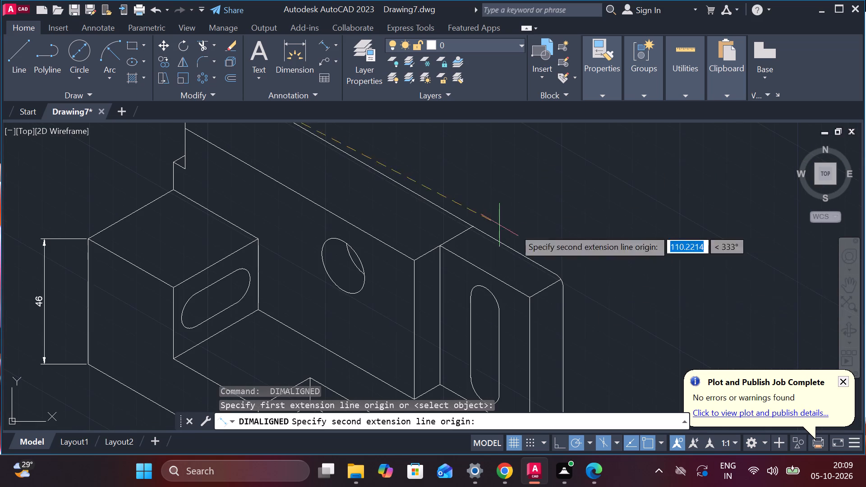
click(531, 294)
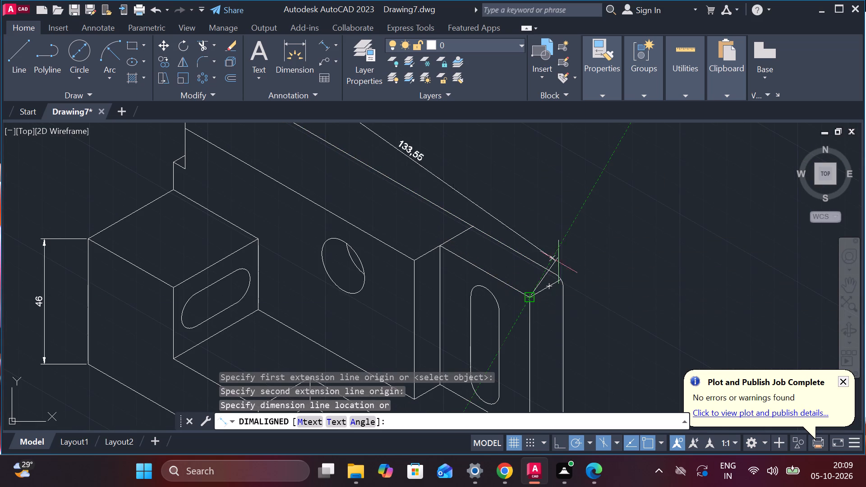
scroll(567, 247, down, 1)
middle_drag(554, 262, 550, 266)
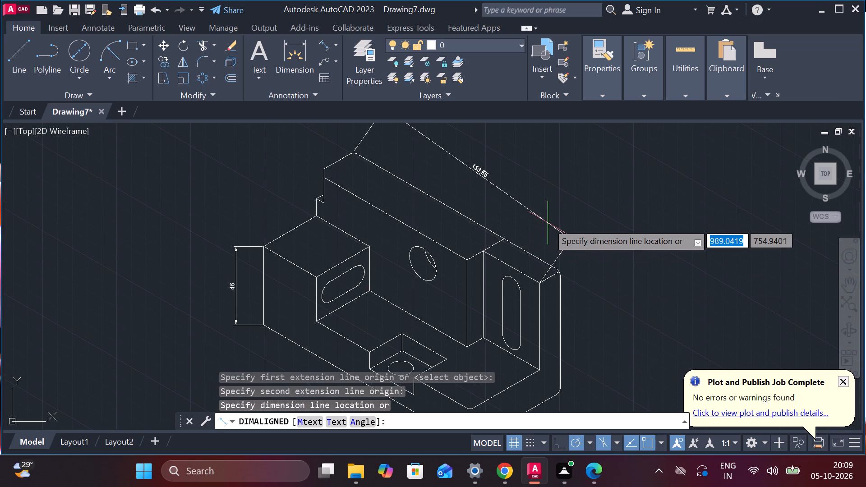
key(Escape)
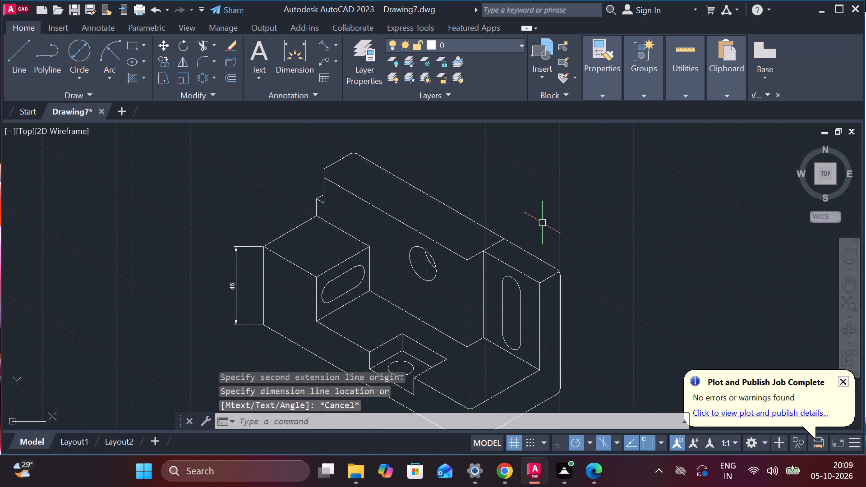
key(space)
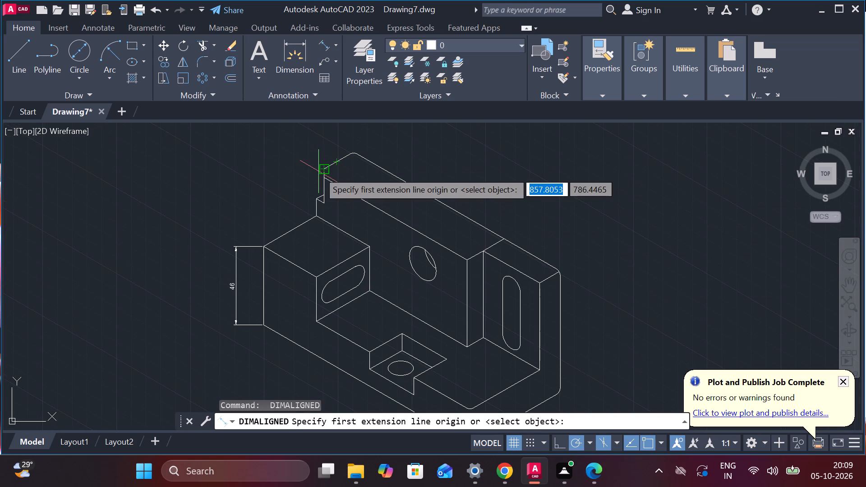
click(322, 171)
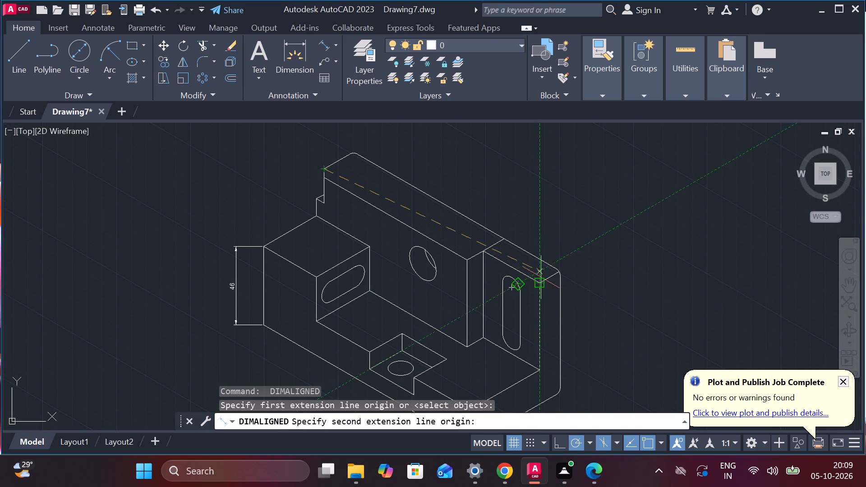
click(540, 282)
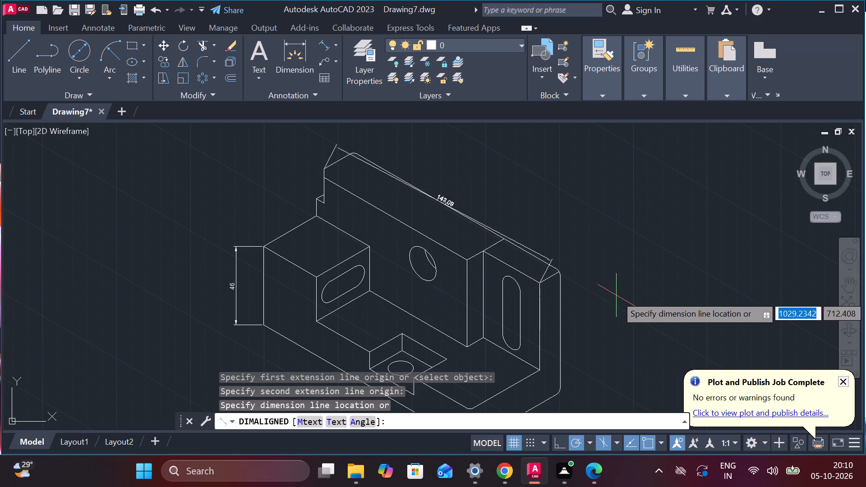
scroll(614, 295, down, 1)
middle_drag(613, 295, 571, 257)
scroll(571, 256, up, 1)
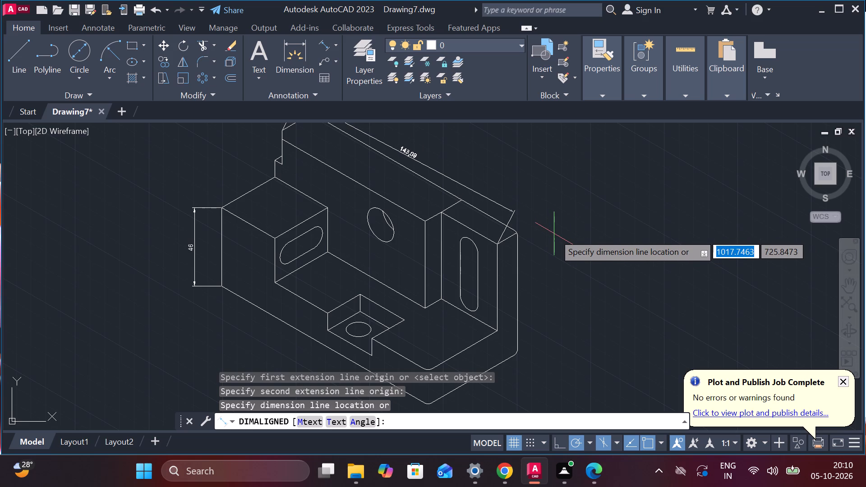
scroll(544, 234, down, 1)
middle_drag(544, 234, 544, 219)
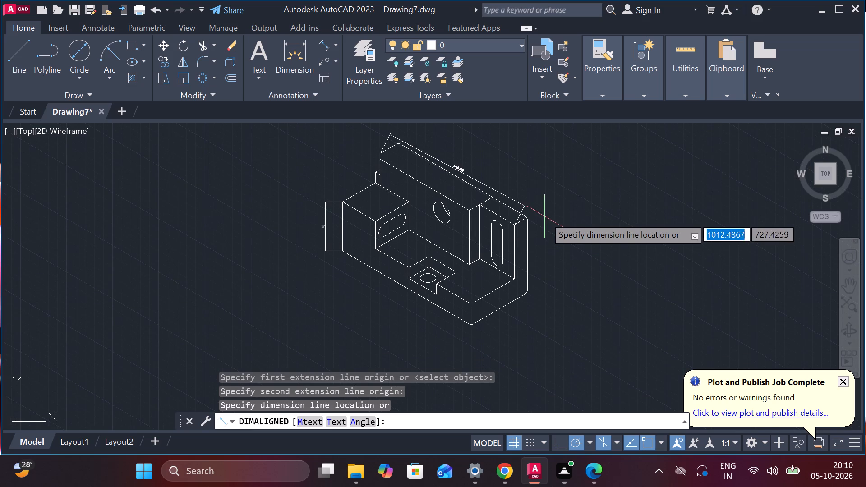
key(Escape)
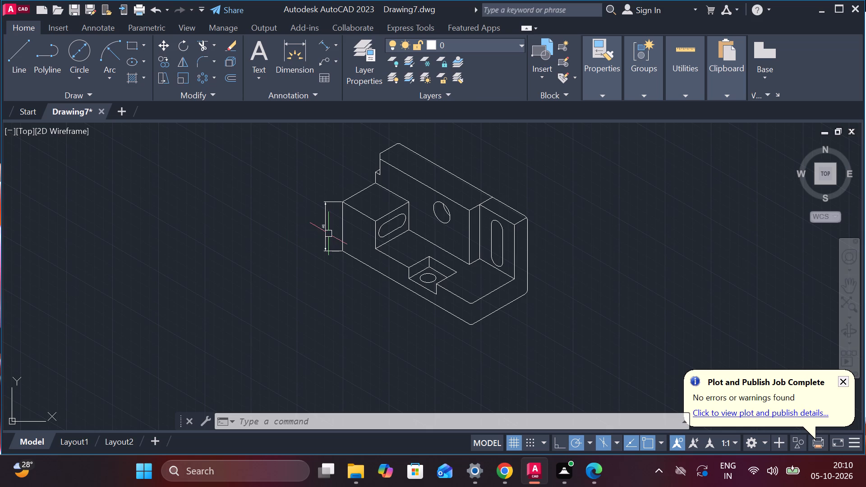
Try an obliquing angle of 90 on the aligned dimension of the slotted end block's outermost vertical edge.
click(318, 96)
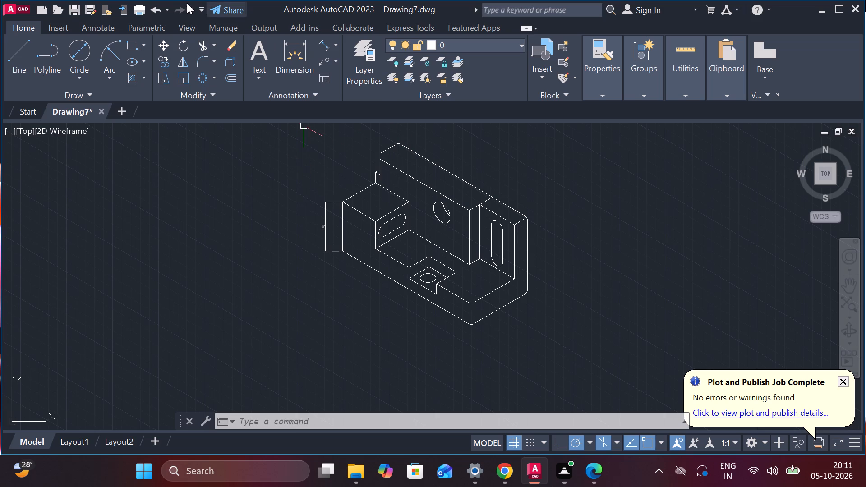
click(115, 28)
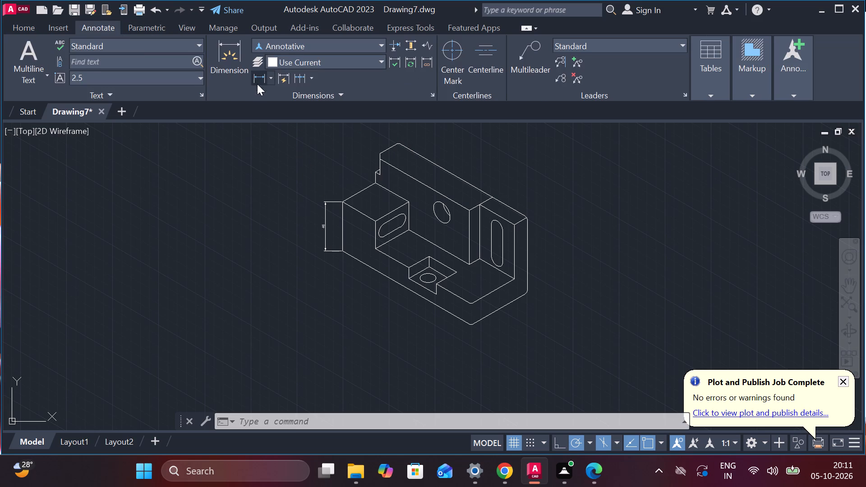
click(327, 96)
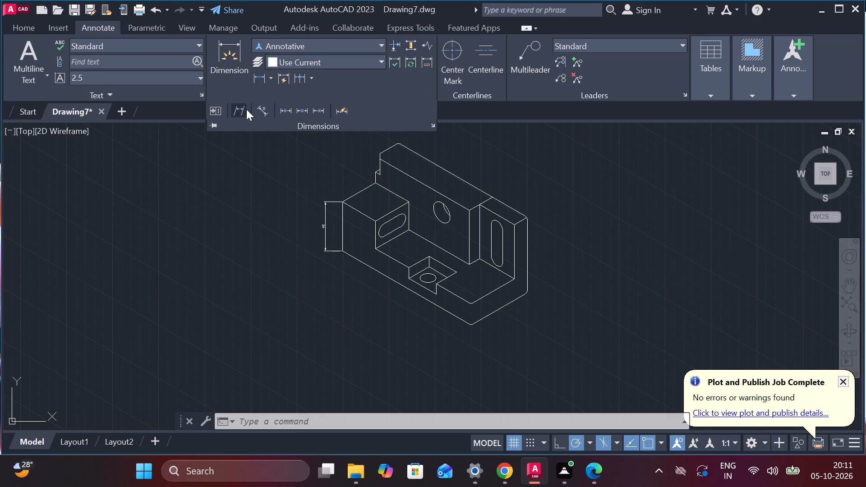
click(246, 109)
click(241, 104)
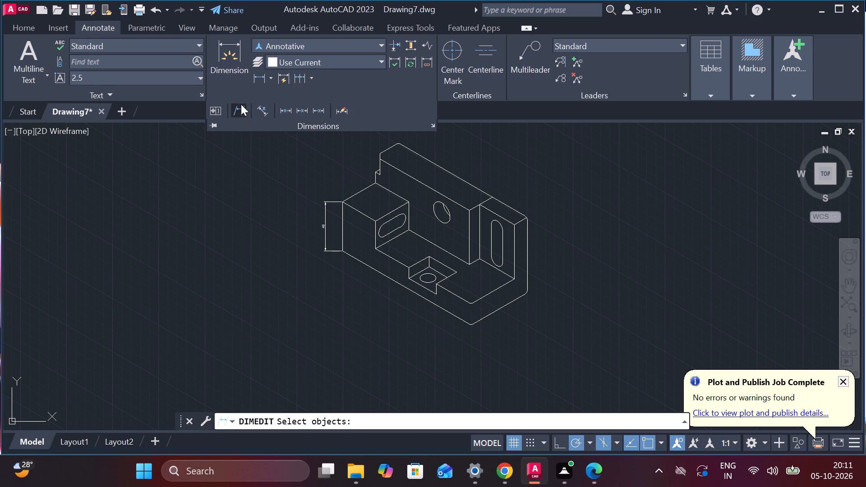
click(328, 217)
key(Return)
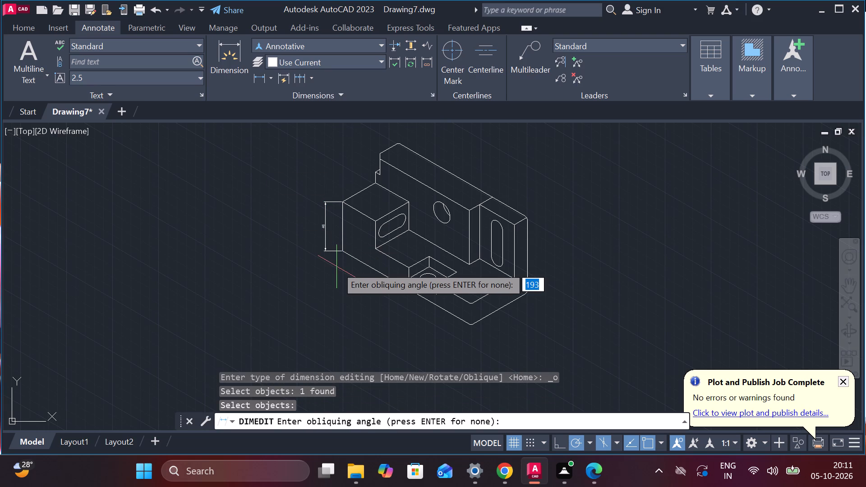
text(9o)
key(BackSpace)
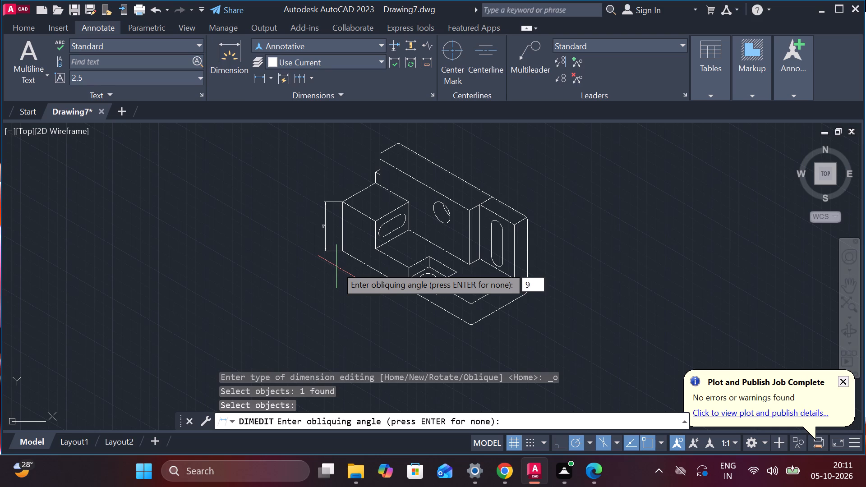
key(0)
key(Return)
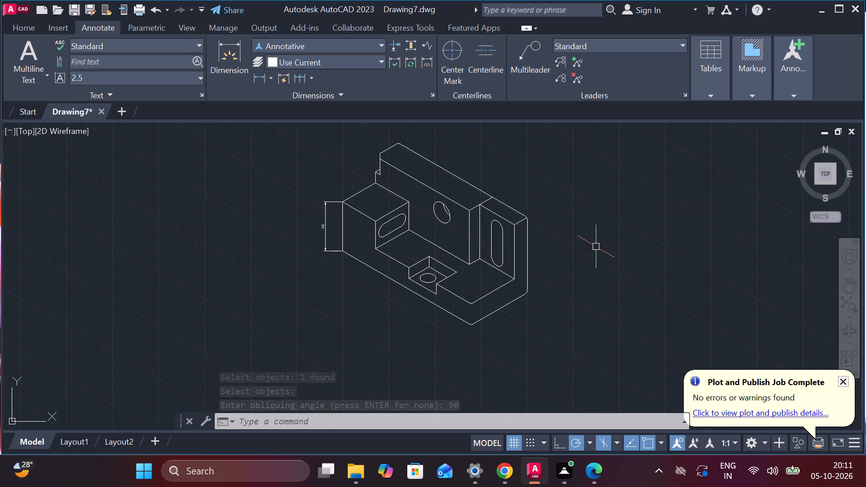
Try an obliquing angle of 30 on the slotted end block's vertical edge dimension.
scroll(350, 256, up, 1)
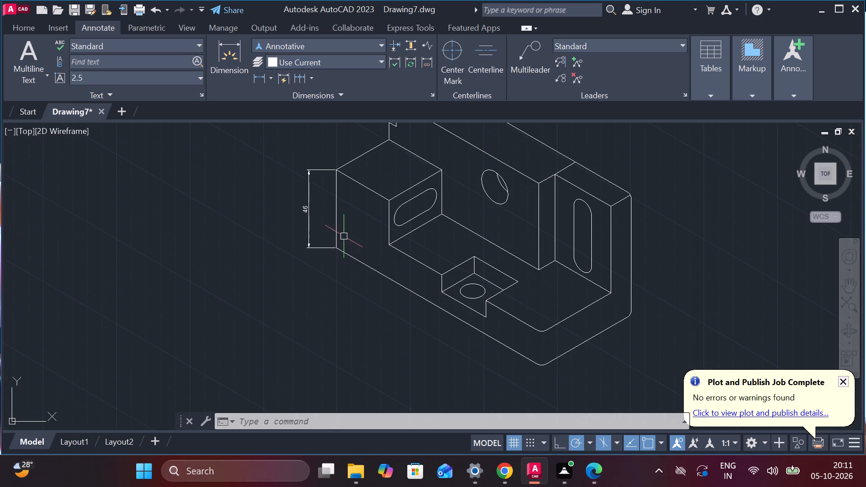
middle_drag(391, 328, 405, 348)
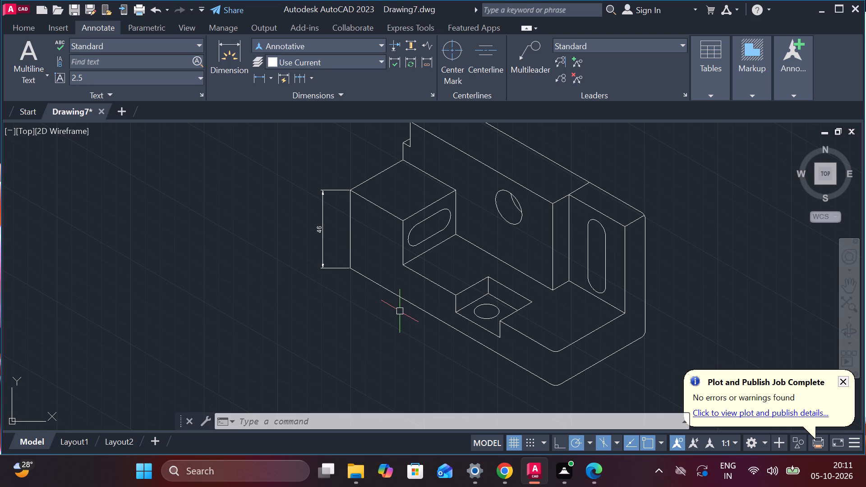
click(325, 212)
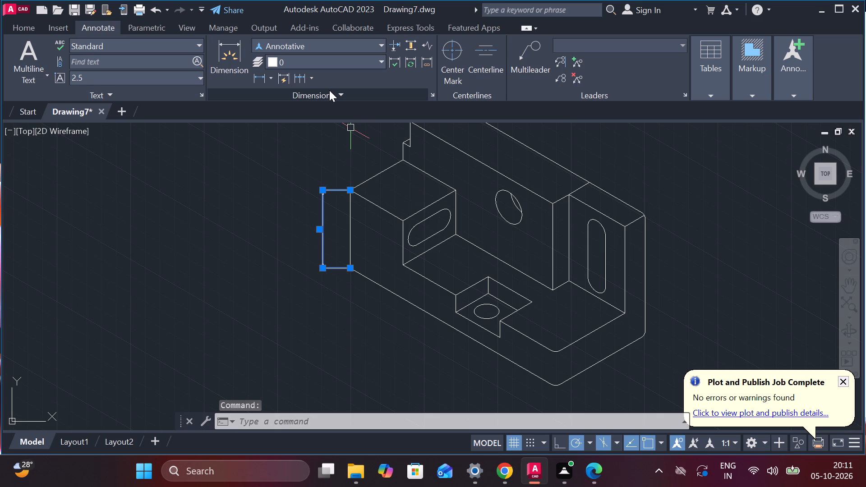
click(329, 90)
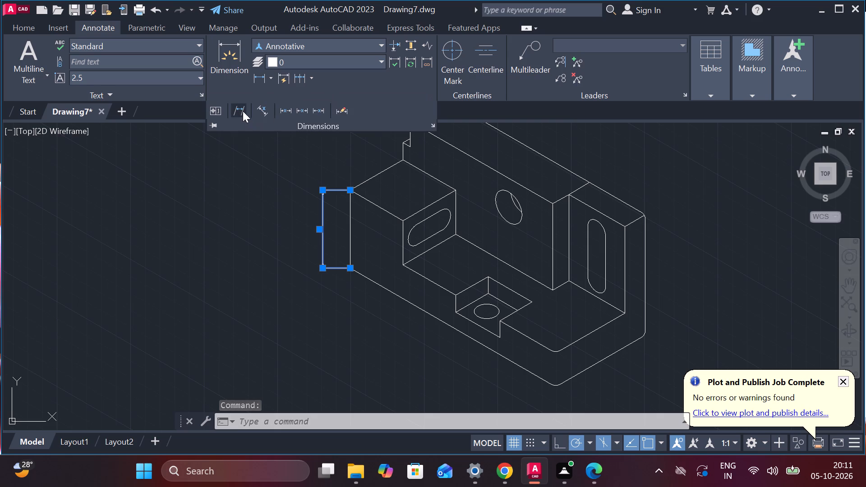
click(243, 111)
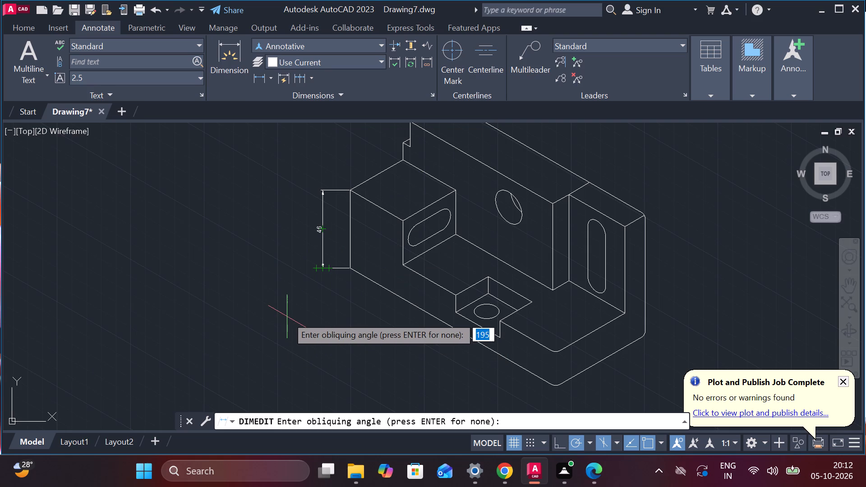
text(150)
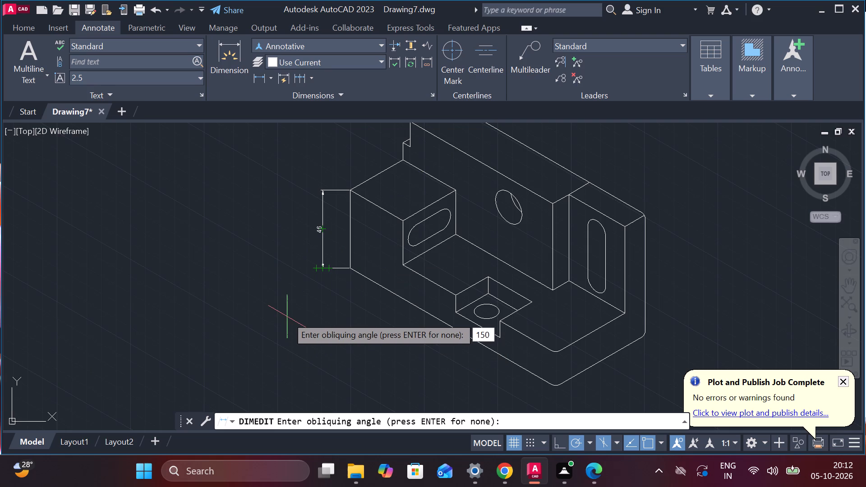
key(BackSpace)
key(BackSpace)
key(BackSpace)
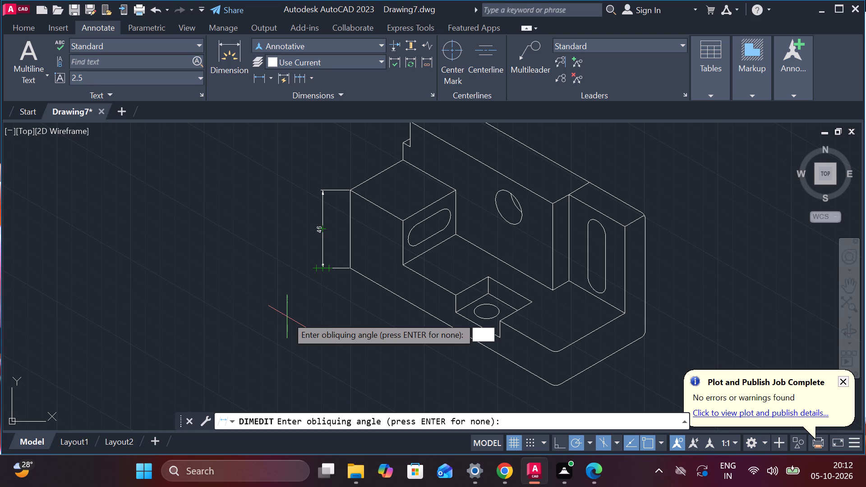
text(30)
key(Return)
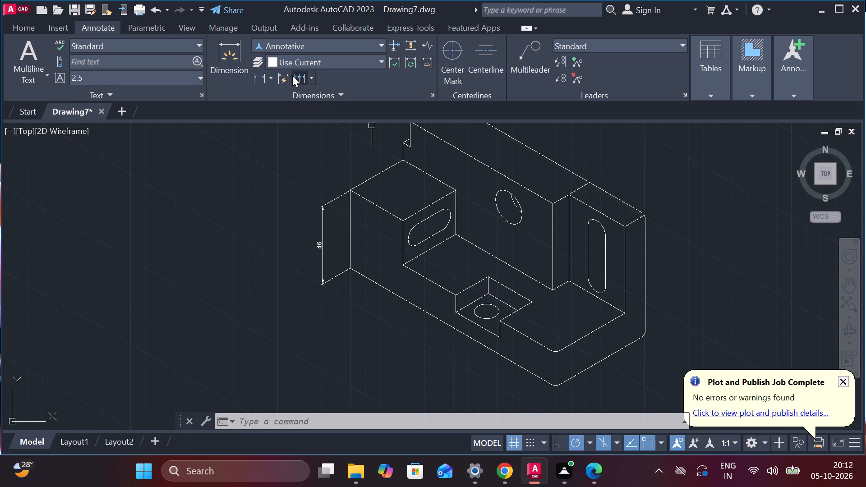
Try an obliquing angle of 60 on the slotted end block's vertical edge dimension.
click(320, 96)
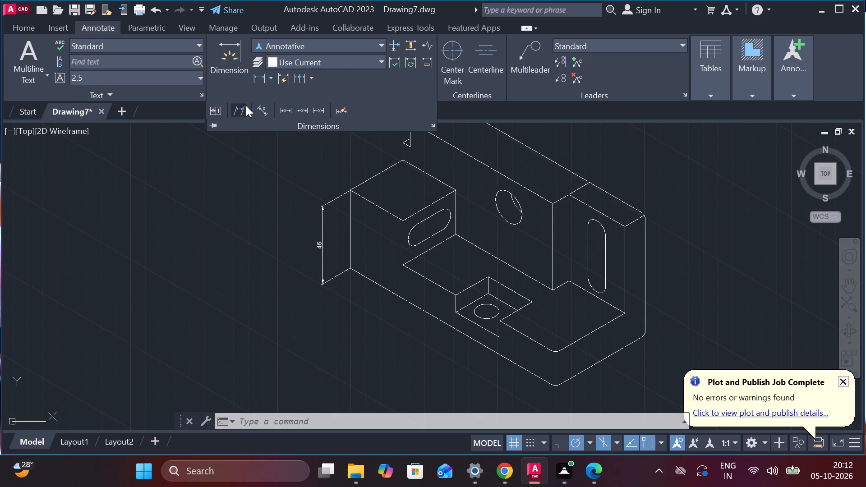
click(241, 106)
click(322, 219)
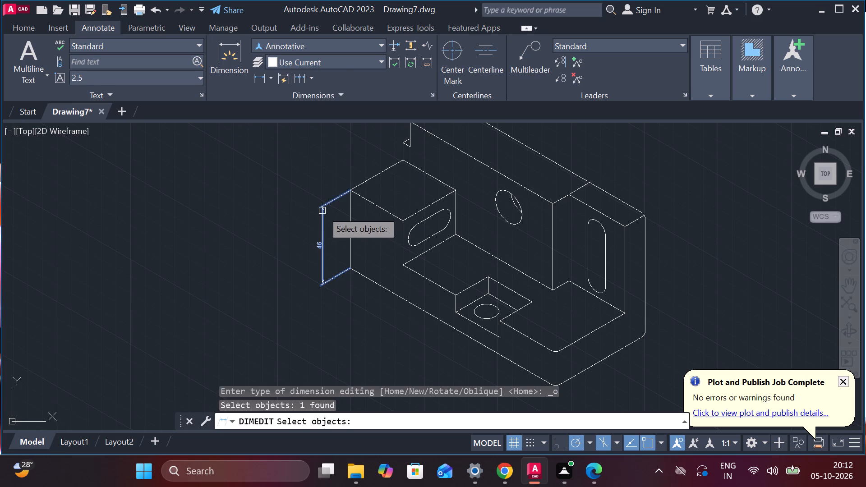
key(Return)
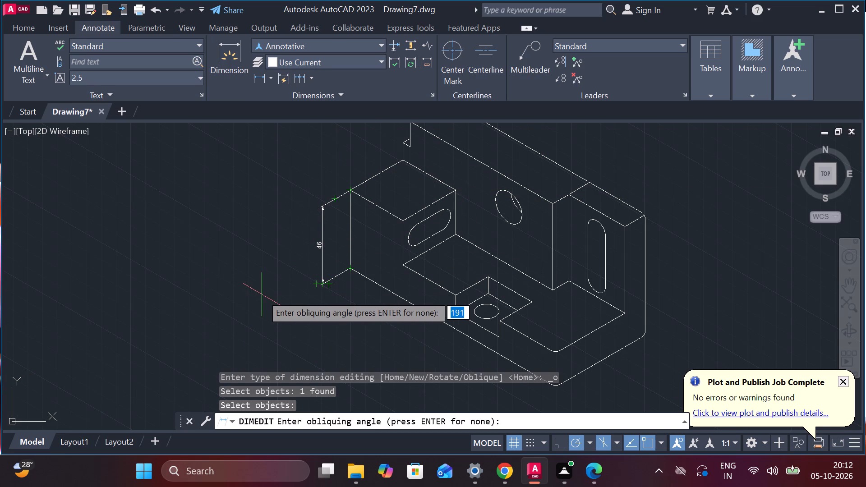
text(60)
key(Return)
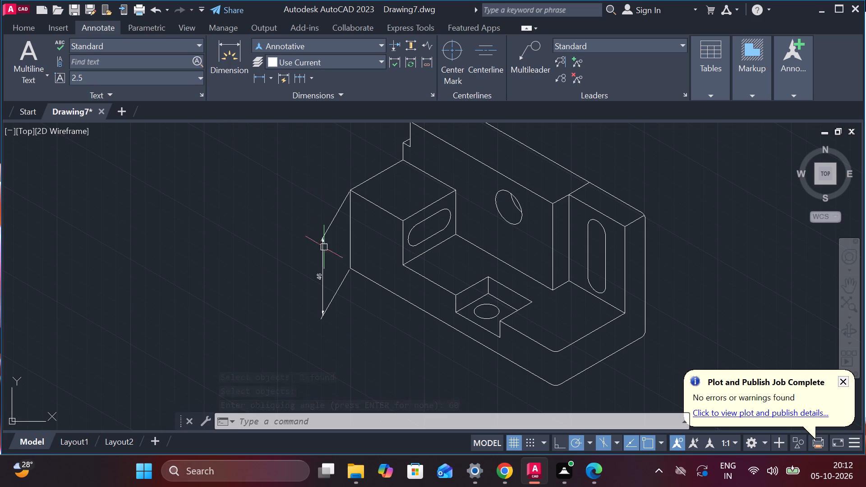
Oblique the slotted end block's vertical edge dimension to 150 degrees.
key(space)
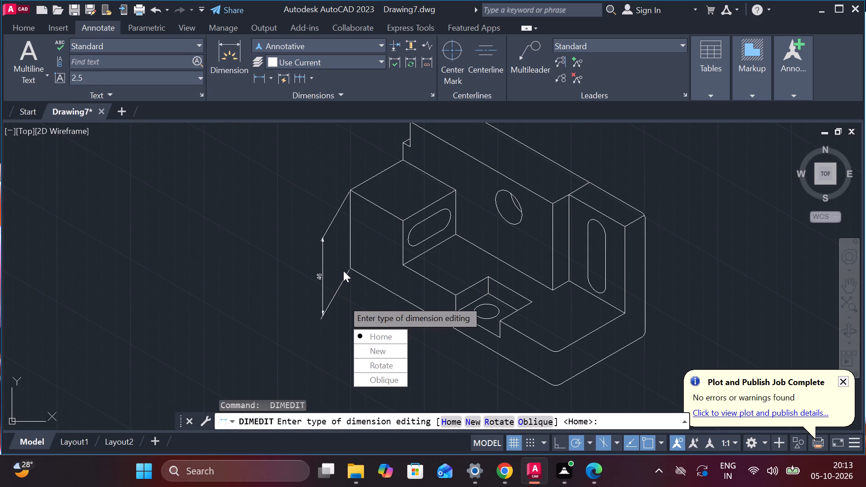
key(Escape)
key(space)
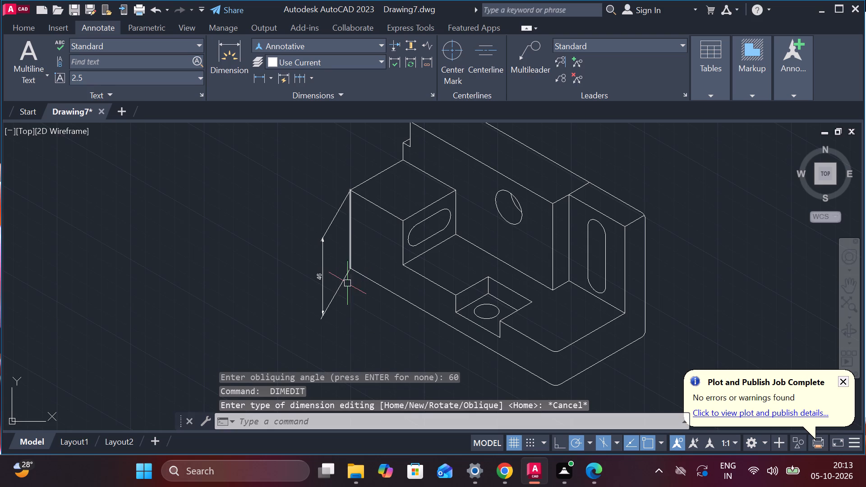
drag(370, 366, 347, 285)
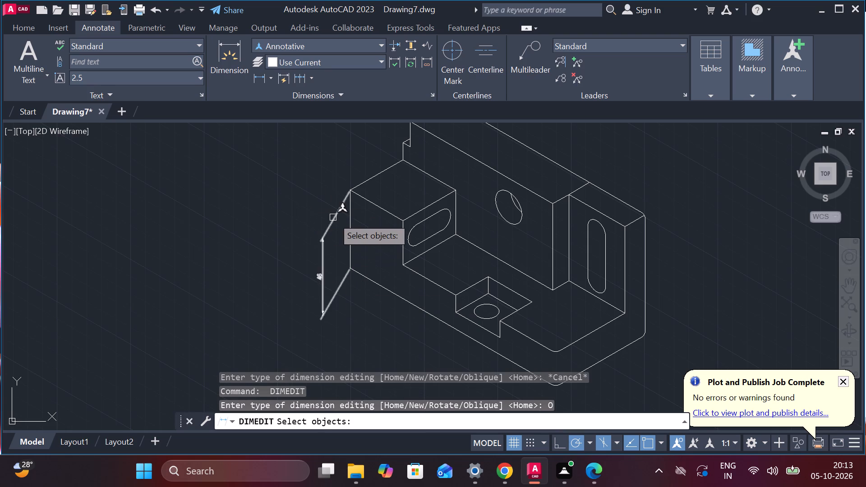
click(333, 217)
key(Return)
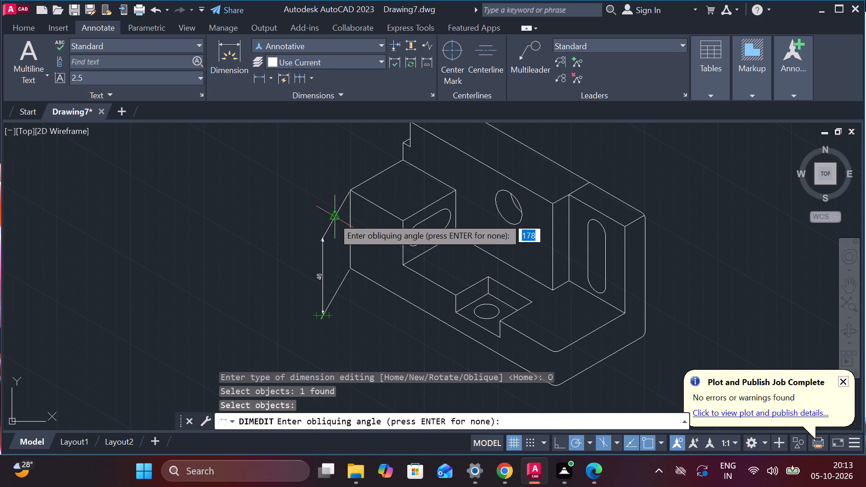
key(1)
text(50)
key(Return)
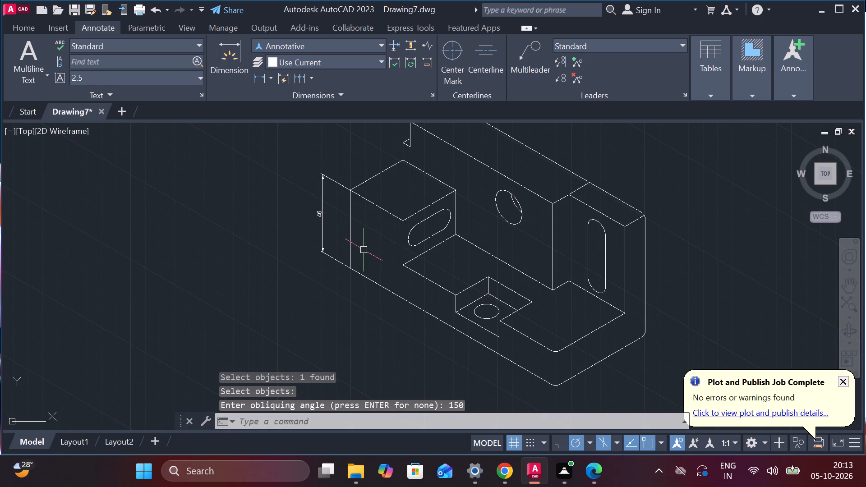
Start an aligned dimension and turn off the Apparent Intersection object snap.
scroll(373, 281, up, 1)
middle_drag(254, 181, 251, 163)
scroll(300, 179, down, 1)
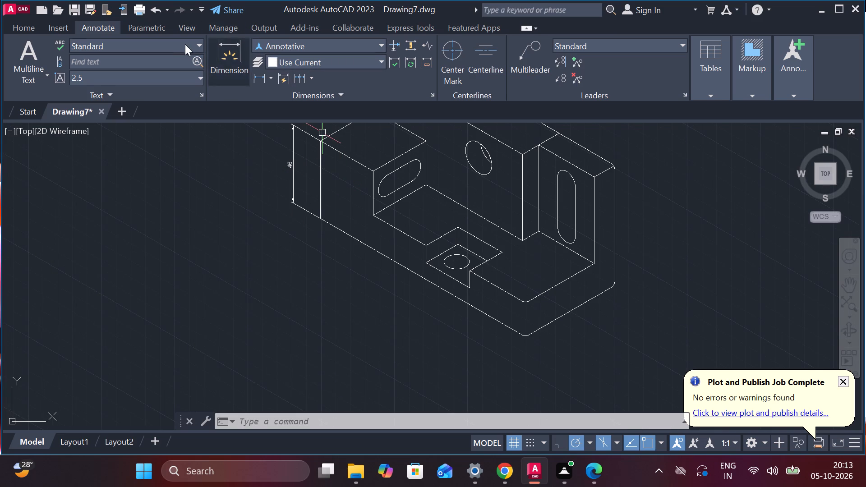
click(230, 45)
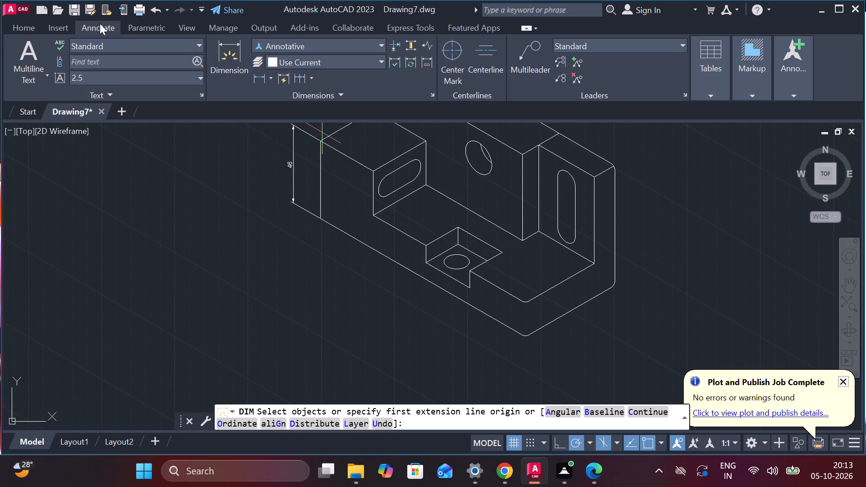
click(22, 29)
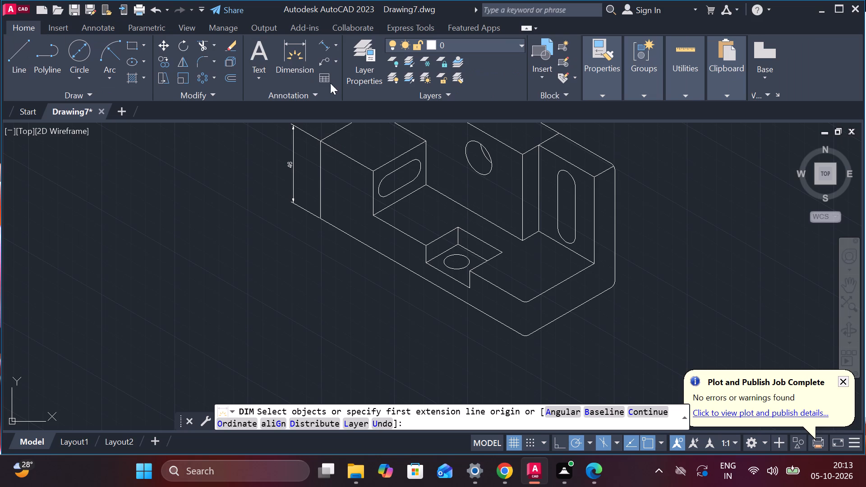
click(328, 44)
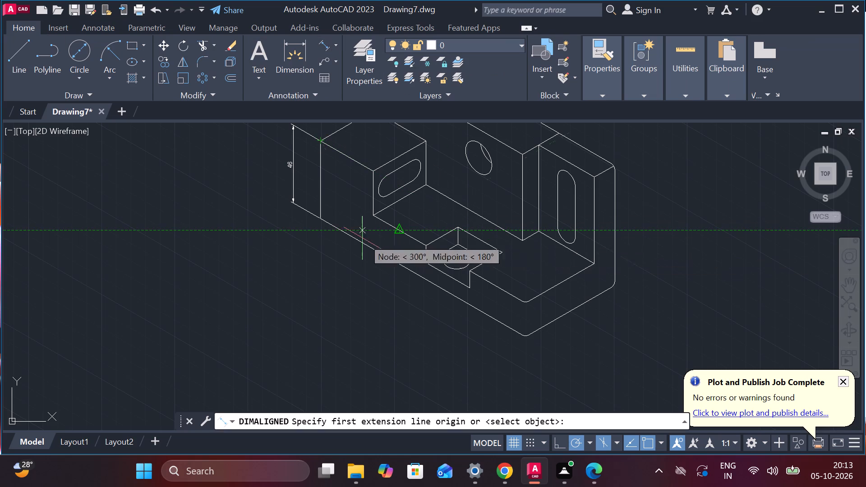
middle_drag(311, 284, 218, 322)
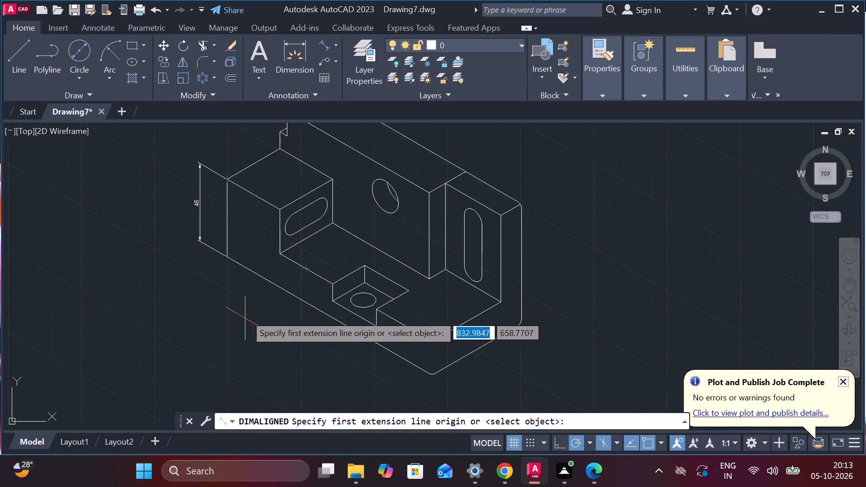
middle_drag(496, 169, 461, 239)
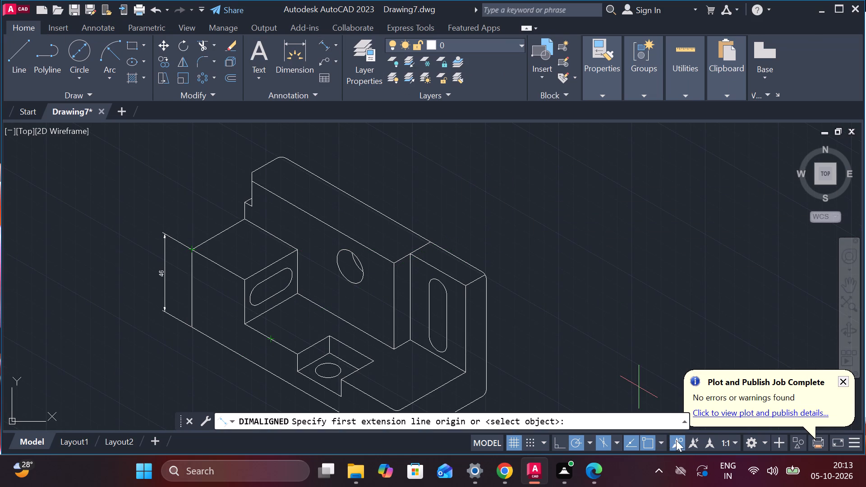
click(659, 443)
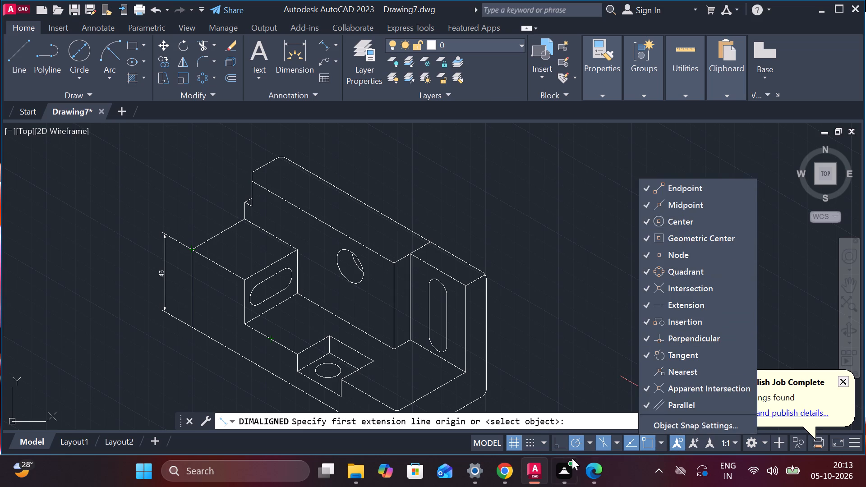
click(677, 390)
key(Return)
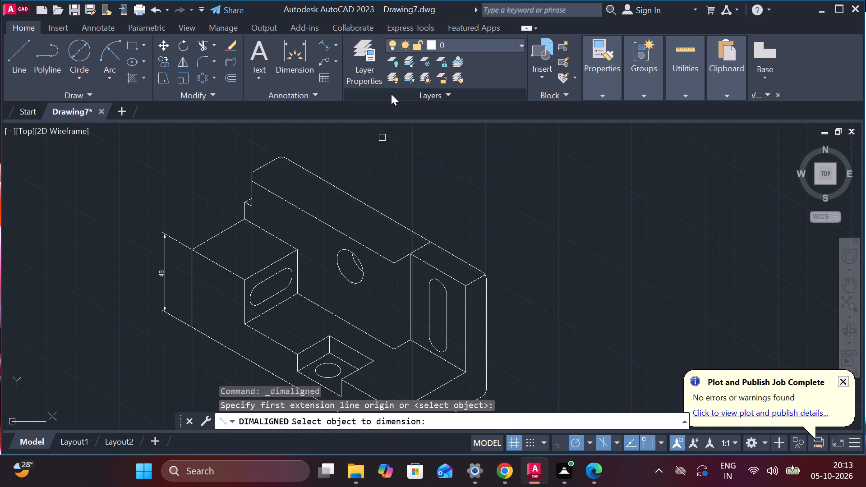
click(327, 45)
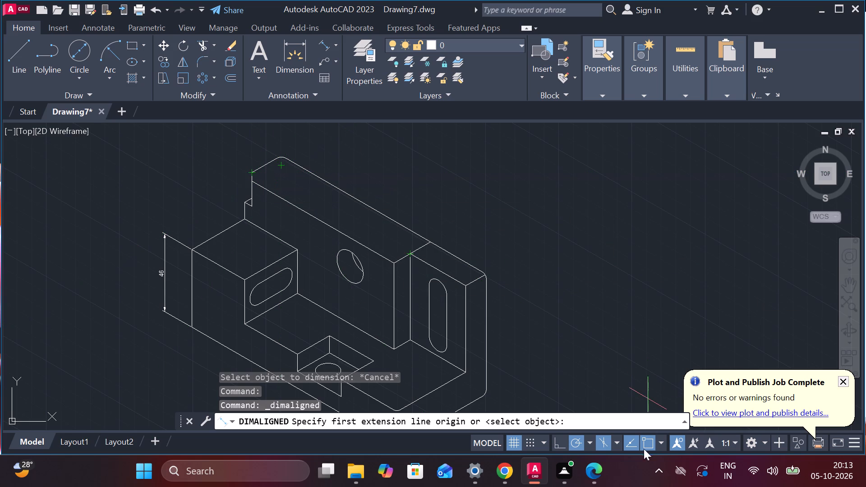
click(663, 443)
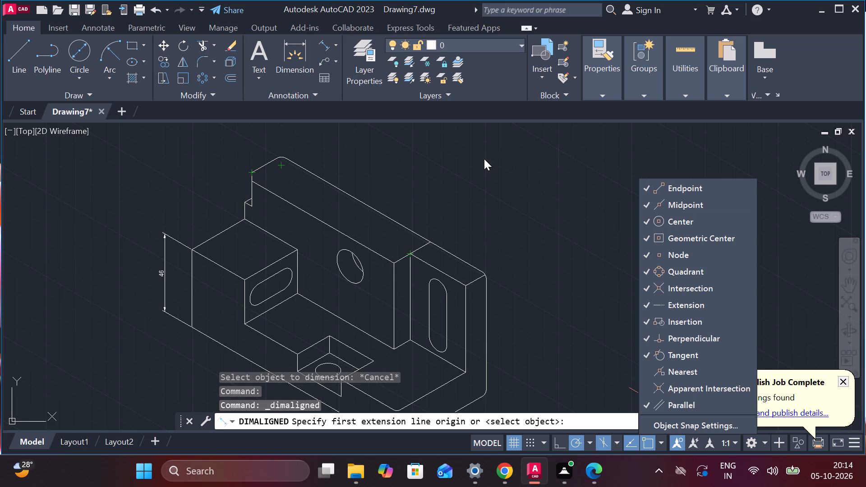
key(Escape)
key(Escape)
Add an aligned dimension to the holed notch's long upper edge parallel to the back wall, placed just outside the notch.
click(324, 39)
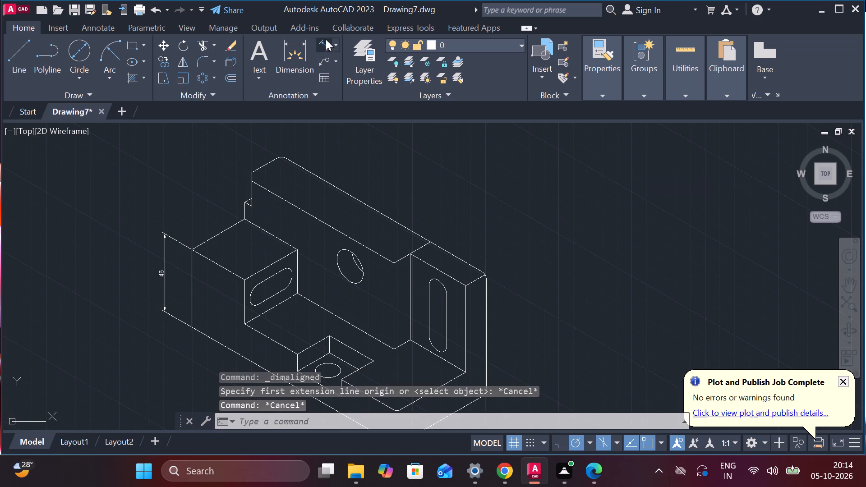
middle_drag(522, 221, 507, 151)
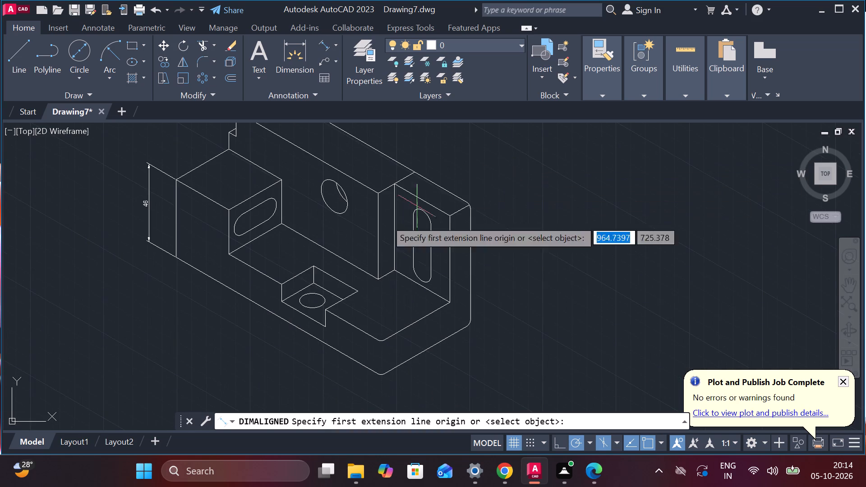
scroll(286, 280, up, 2)
click(355, 244)
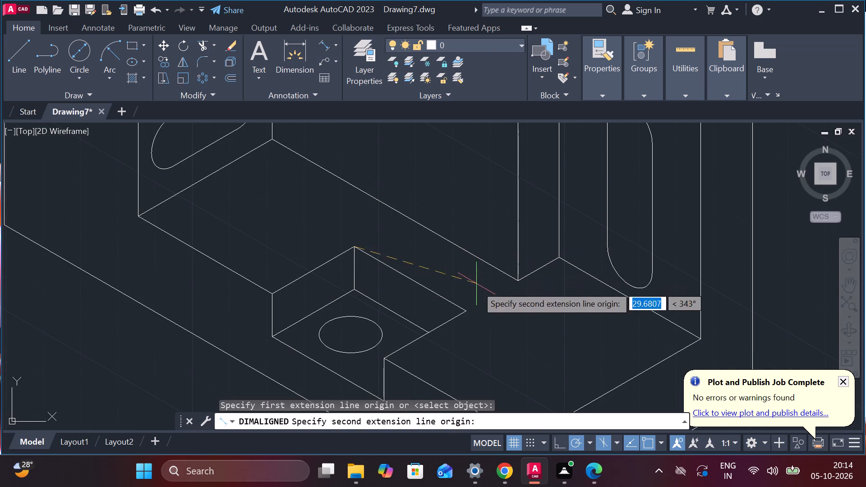
click(462, 313)
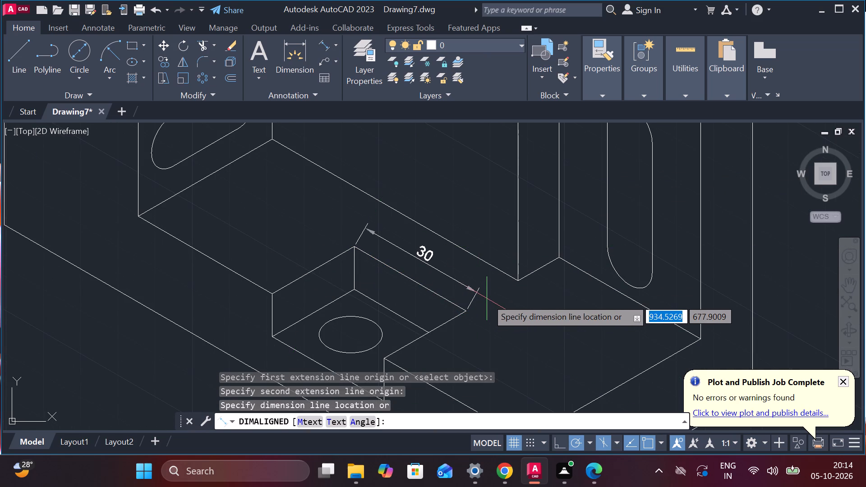
click(489, 297)
scroll(490, 297, down, 1)
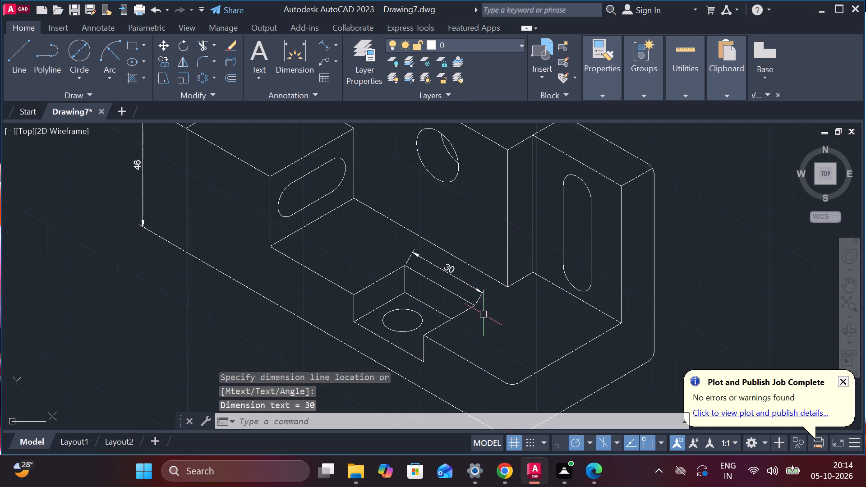
Add an aligned dimension to the holed notch's short upper edge, placed outside the notch on the base's top face.
key(space)
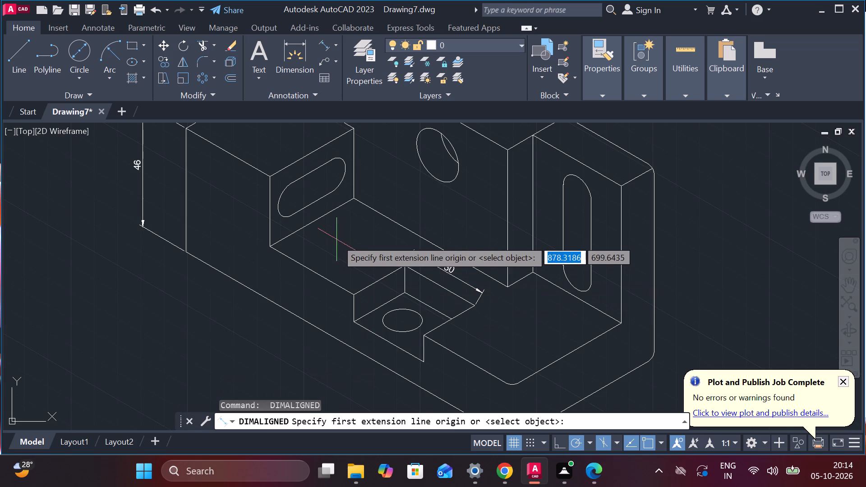
middle_drag(342, 239, 347, 216)
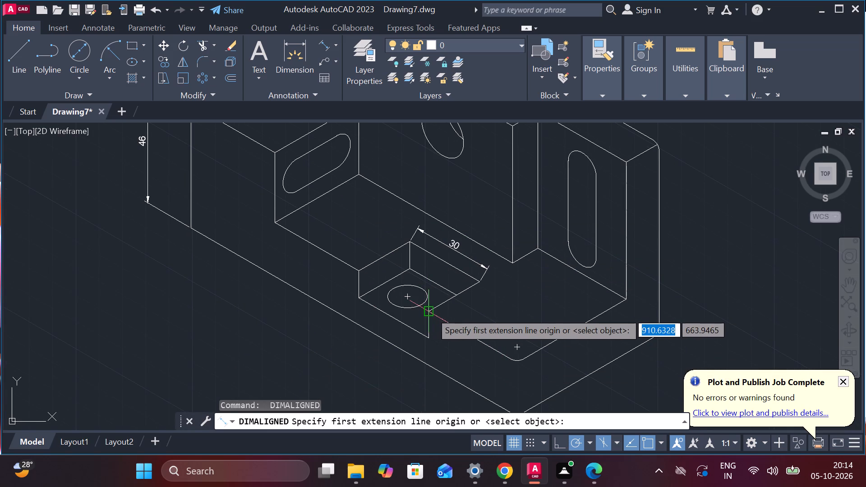
click(431, 312)
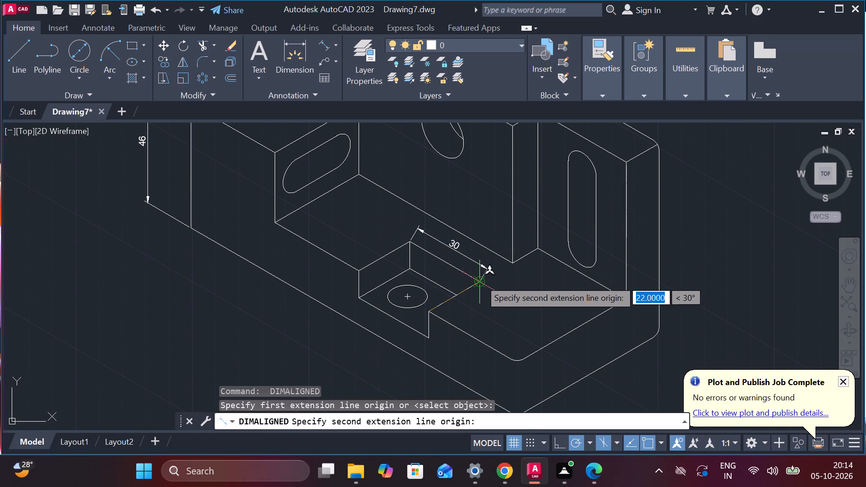
click(480, 280)
click(493, 297)
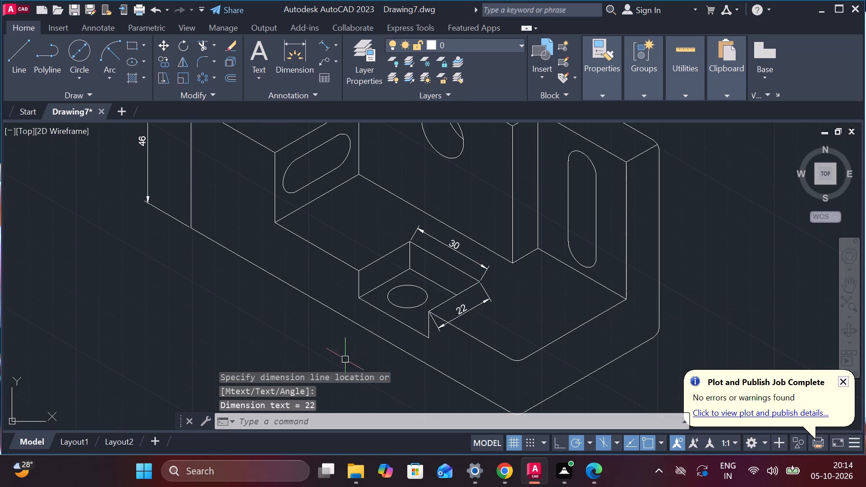
Add an aligned dimension to the holed notch's vertical depth edge at its corner nearest the slotted end block.
key(space)
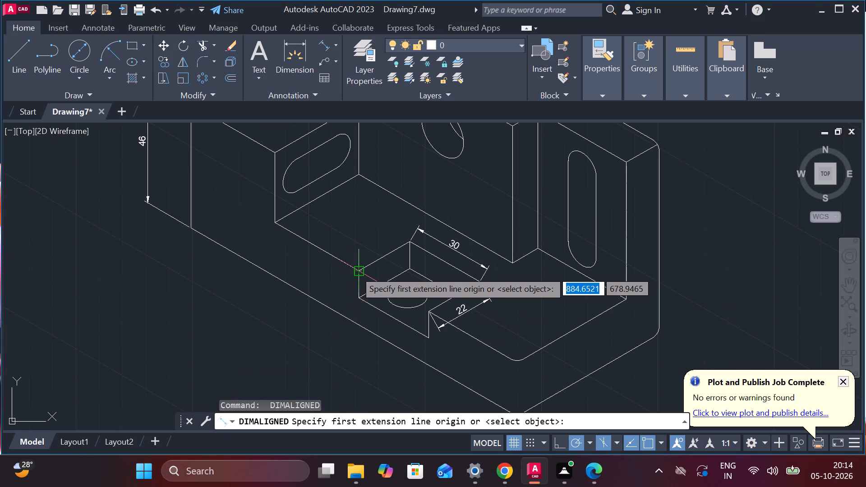
click(355, 271)
click(354, 295)
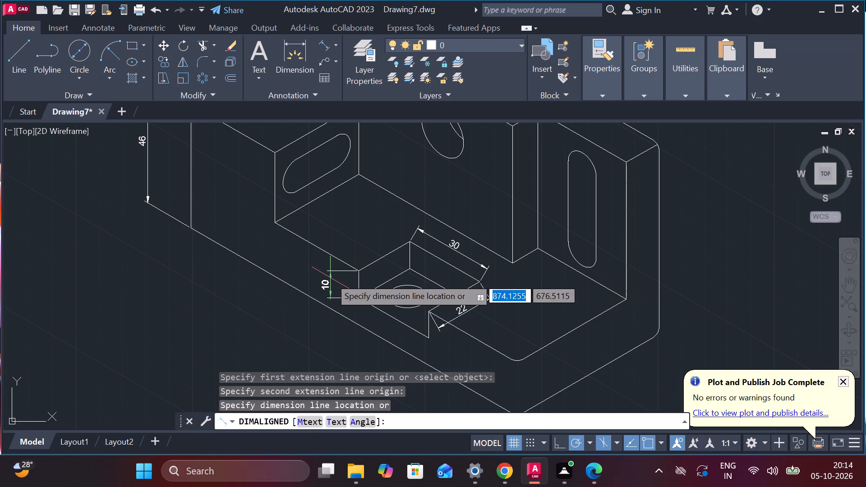
click(330, 278)
Add an aligned dimension to the upper edge above the slot on the end block, placed over the block's top face.
key(space)
scroll(301, 338, down, 1)
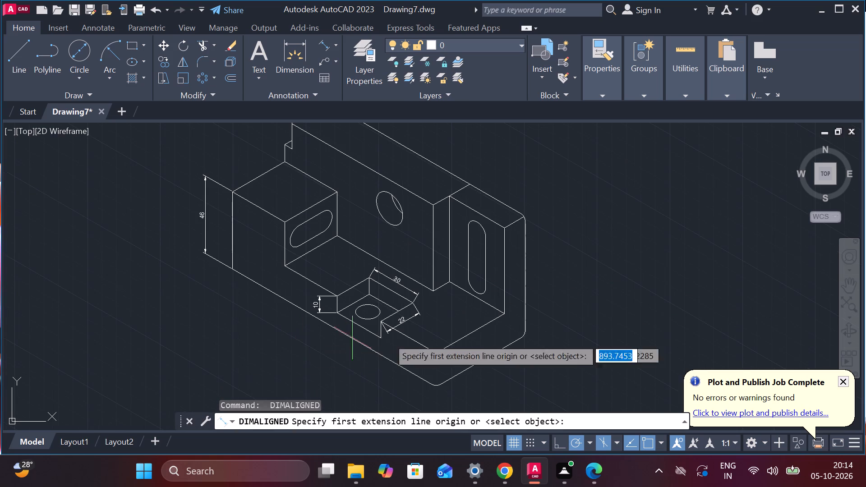
middle_drag(435, 324, 402, 281)
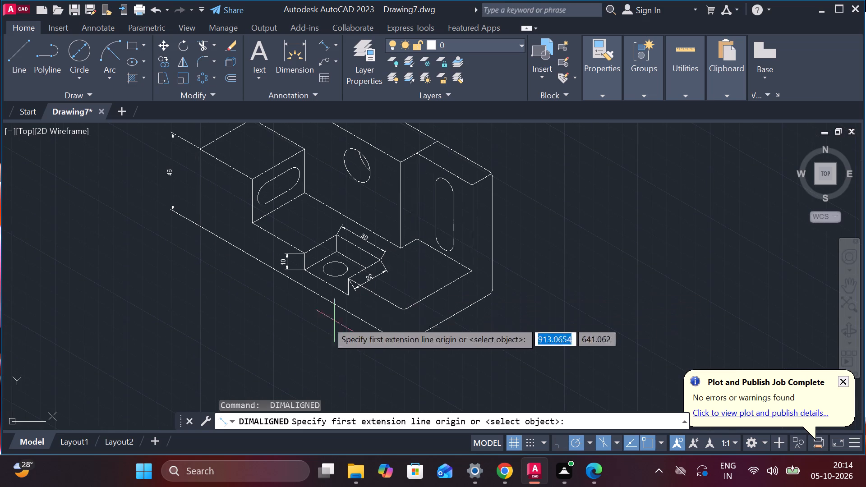
middle_drag(268, 304, 383, 333)
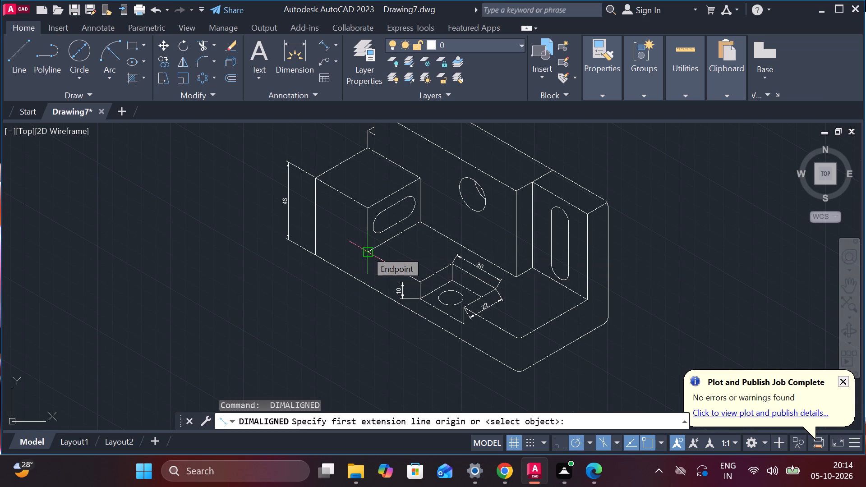
scroll(387, 244, up, 2)
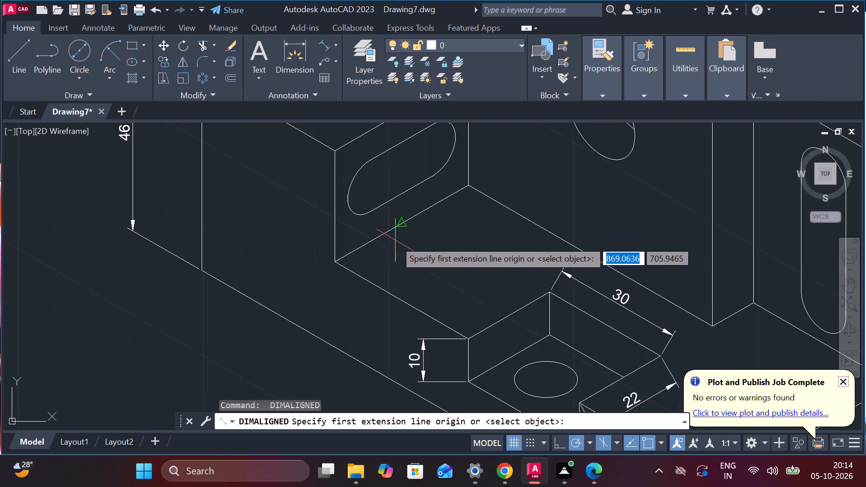
middle_drag(397, 276, 387, 338)
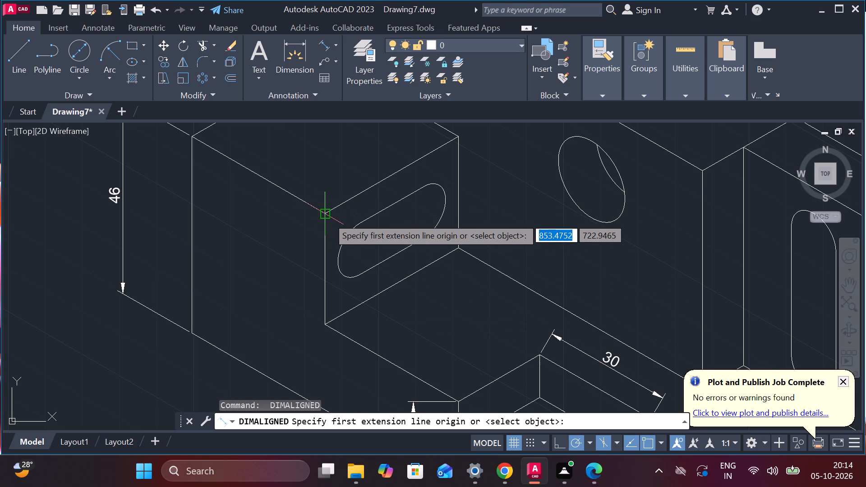
click(328, 217)
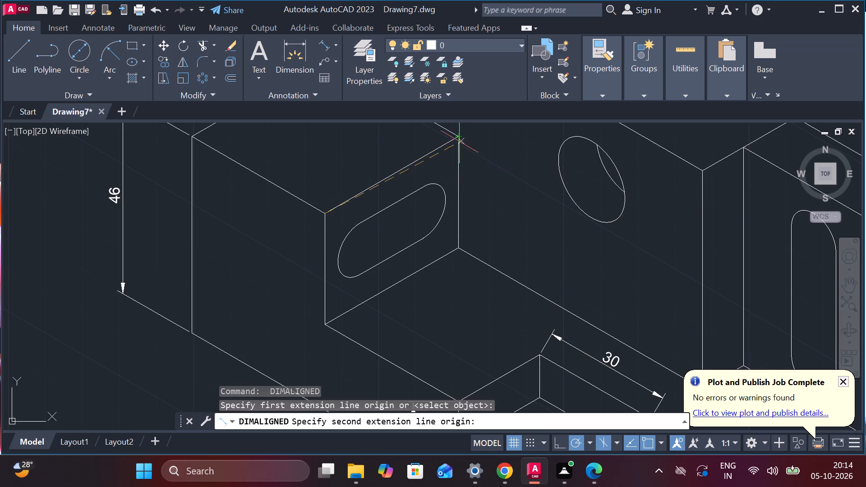
click(456, 140)
middle_drag(401, 146, 401, 181)
click(369, 187)
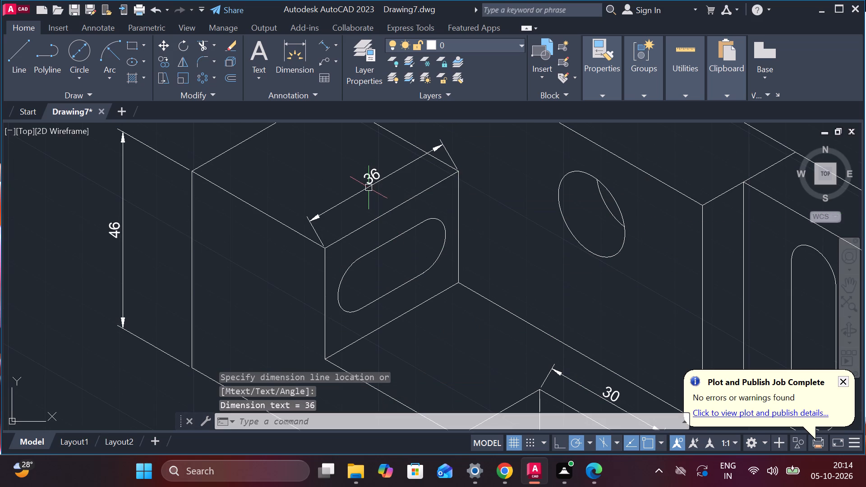
Add an aligned dimension to the end block slot's vertical width, placed outside the slotted face toward the back wall.
key(space)
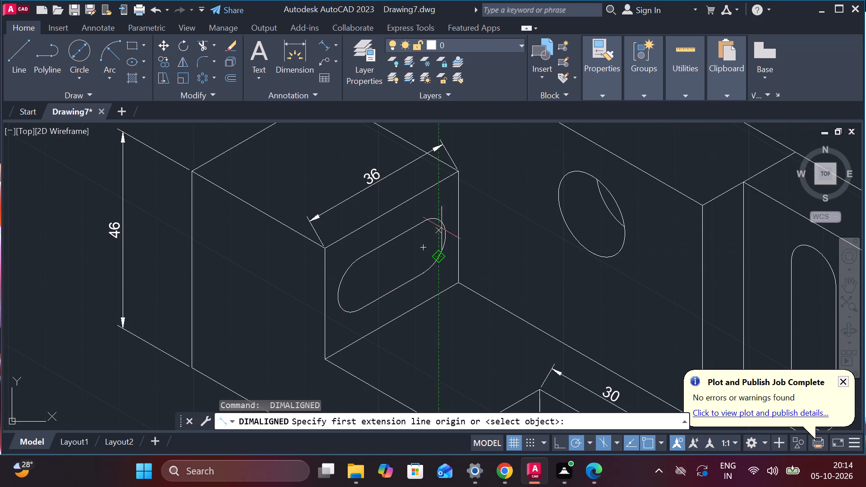
click(425, 222)
click(428, 274)
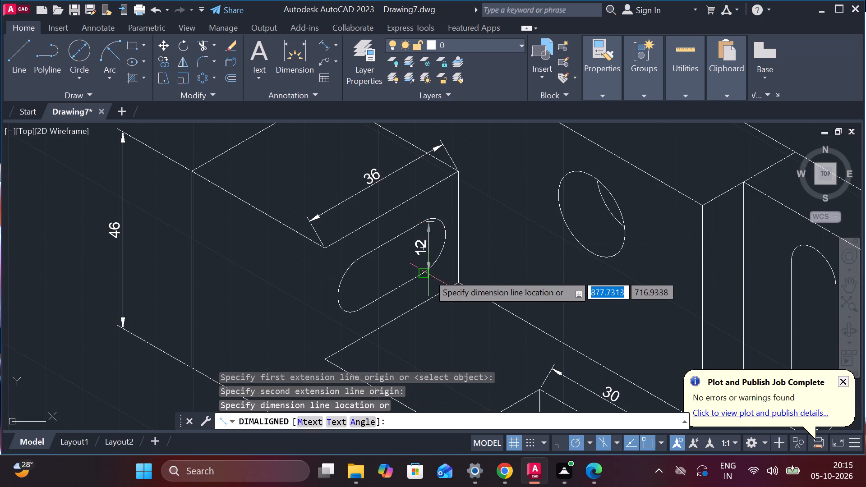
click(500, 249)
Add an aligned dimension between the arc centres of the end block's slot, placed along the slot's upper side.
key(space)
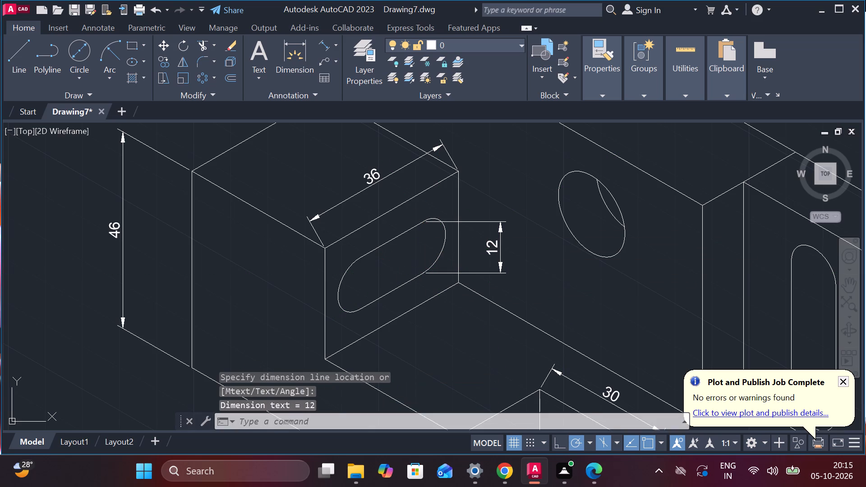
click(362, 285)
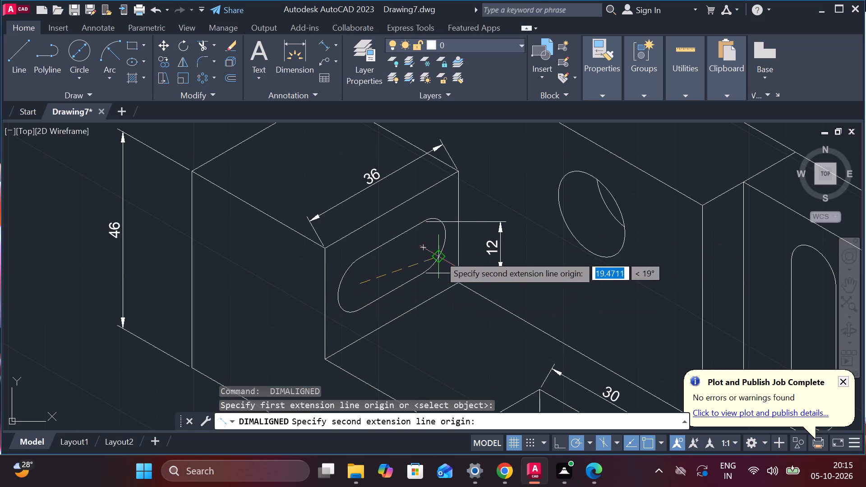
click(424, 246)
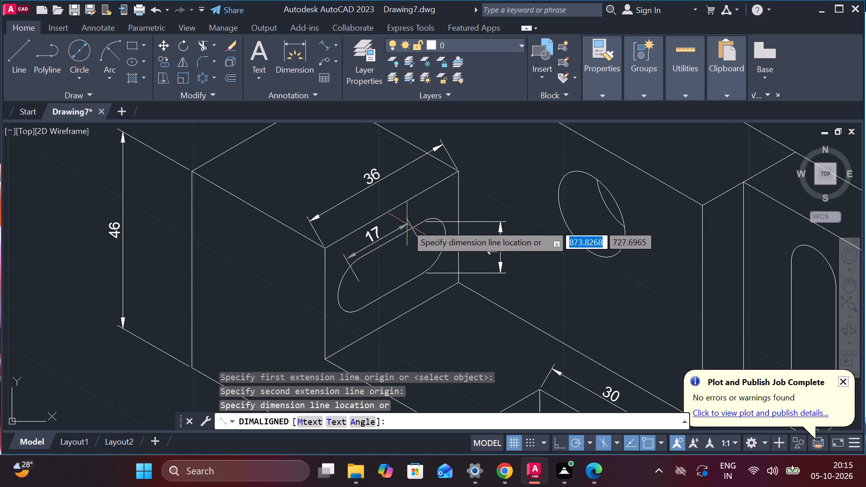
click(404, 222)
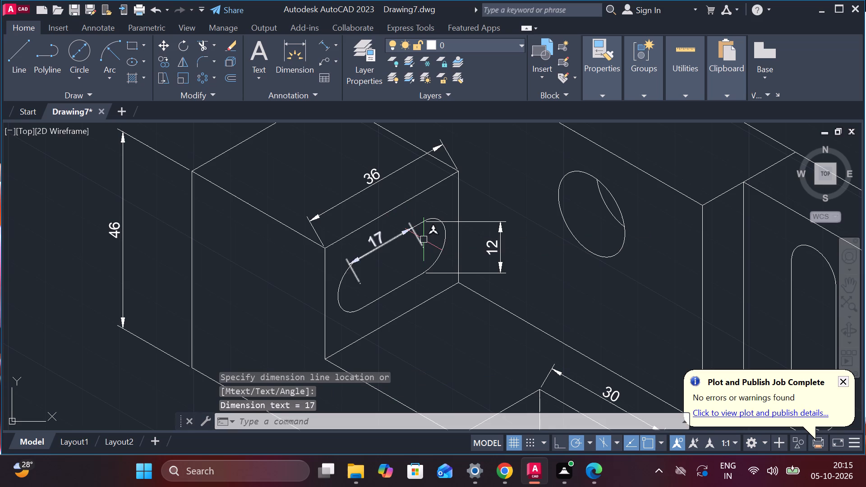
scroll(424, 239, down, 1)
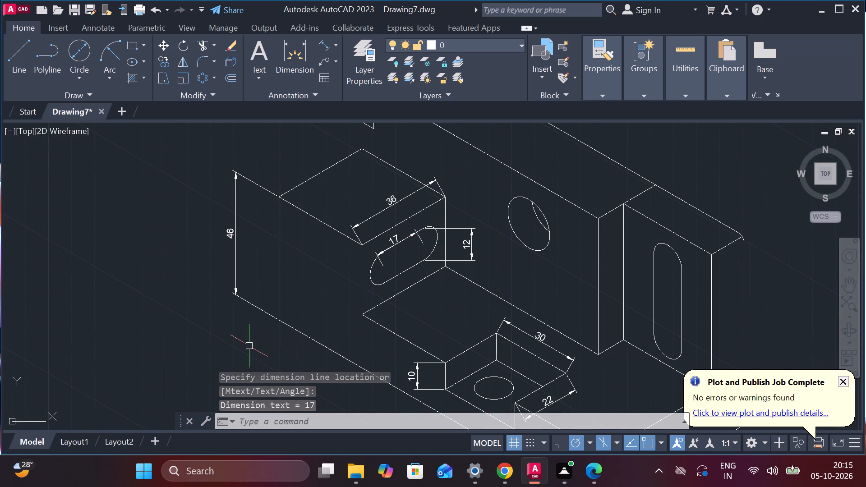
key(Escape)
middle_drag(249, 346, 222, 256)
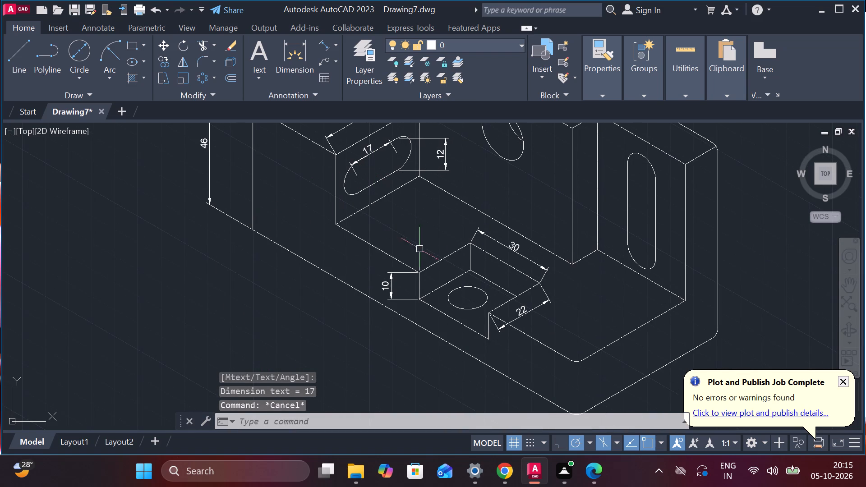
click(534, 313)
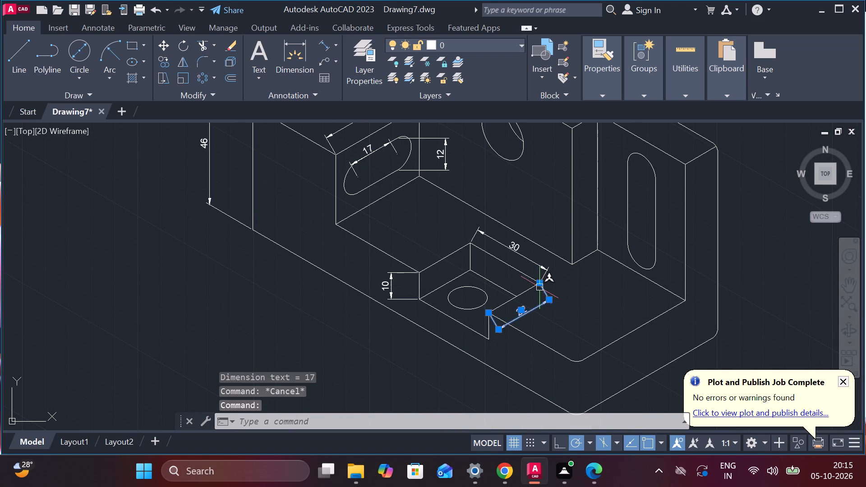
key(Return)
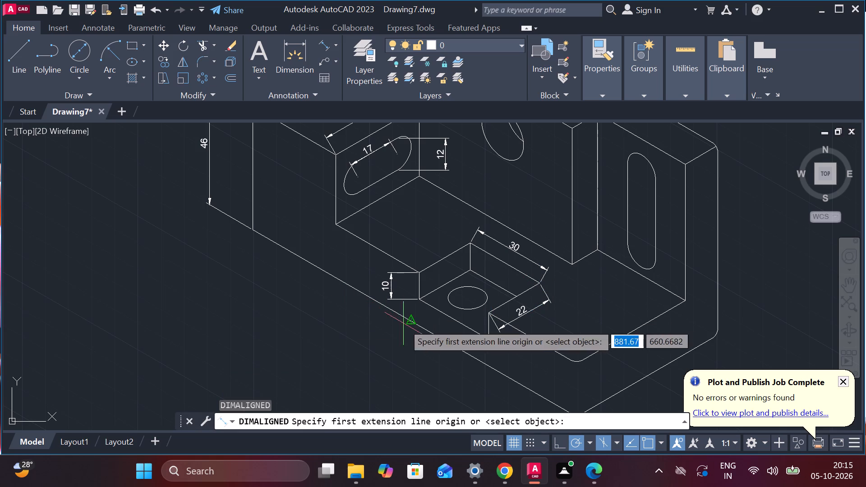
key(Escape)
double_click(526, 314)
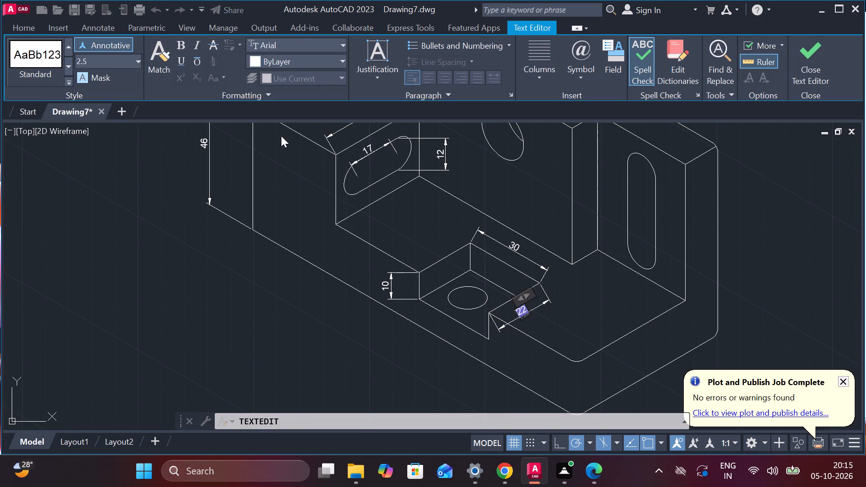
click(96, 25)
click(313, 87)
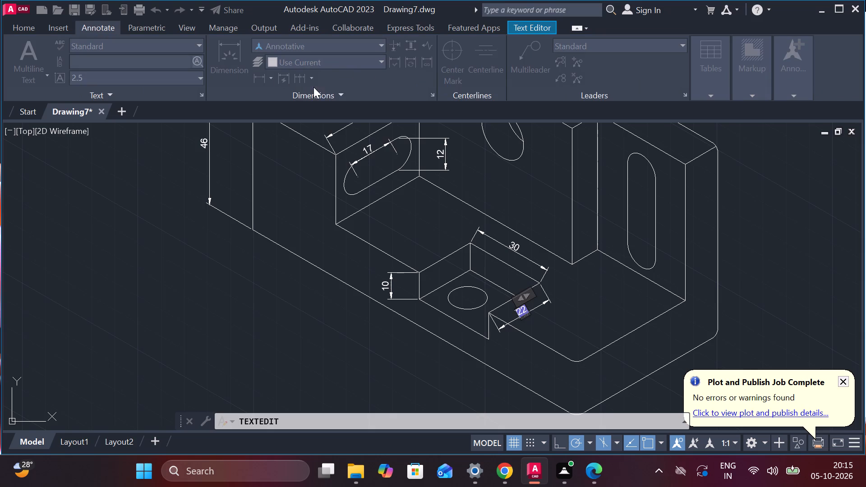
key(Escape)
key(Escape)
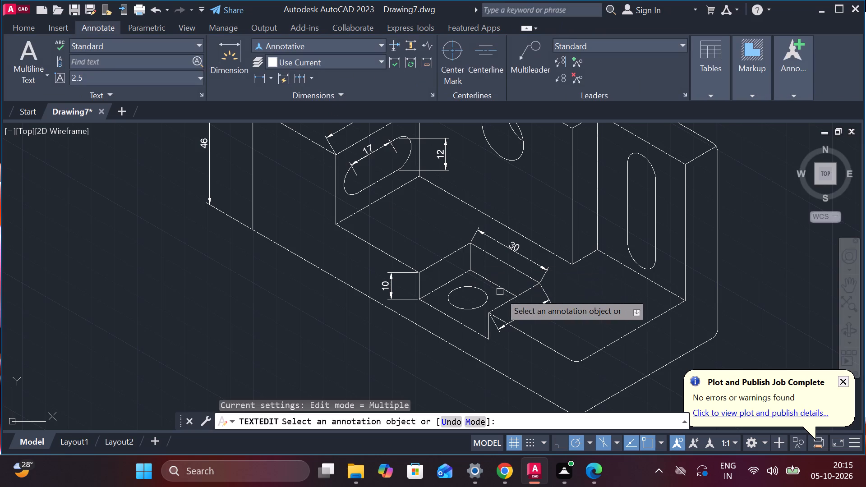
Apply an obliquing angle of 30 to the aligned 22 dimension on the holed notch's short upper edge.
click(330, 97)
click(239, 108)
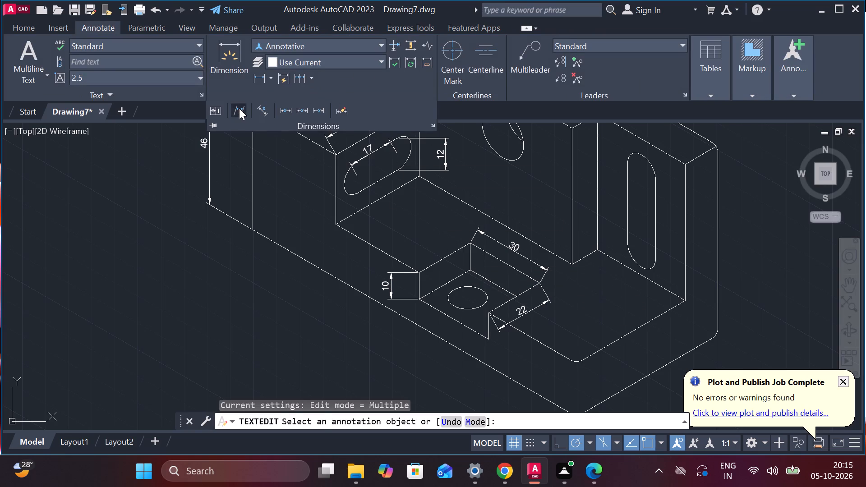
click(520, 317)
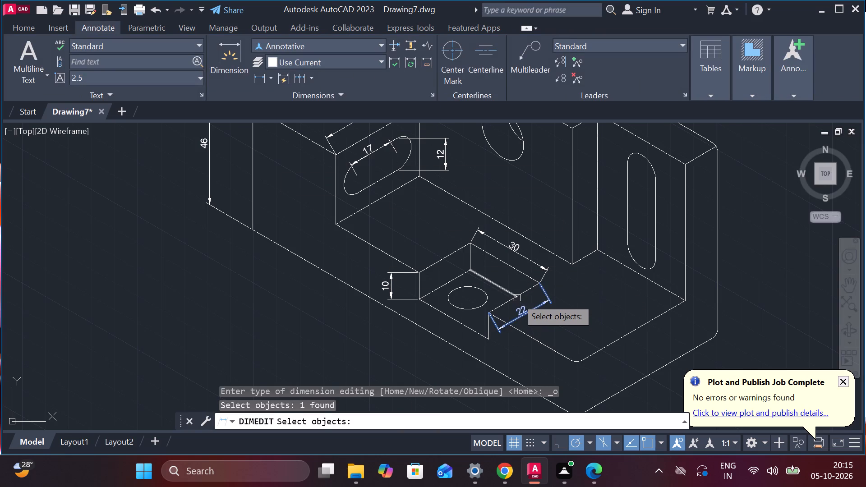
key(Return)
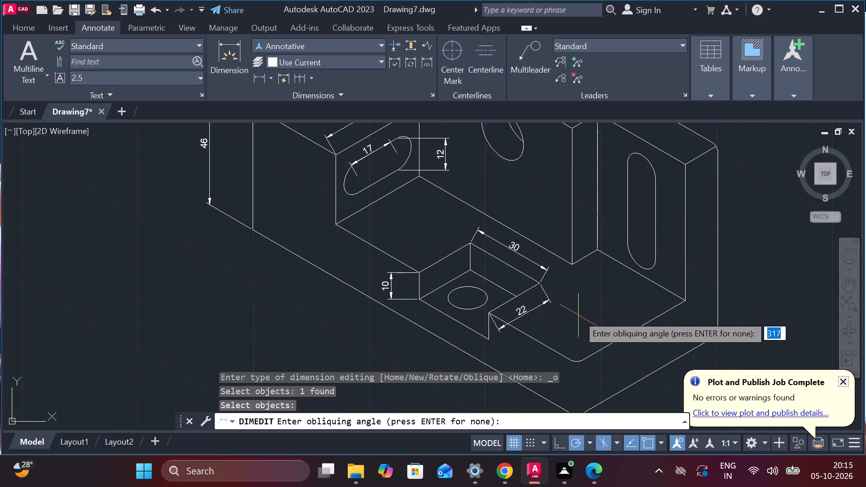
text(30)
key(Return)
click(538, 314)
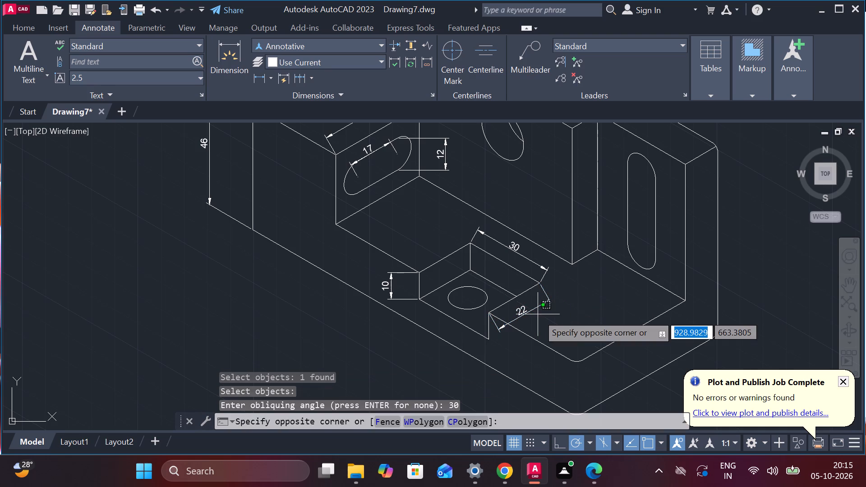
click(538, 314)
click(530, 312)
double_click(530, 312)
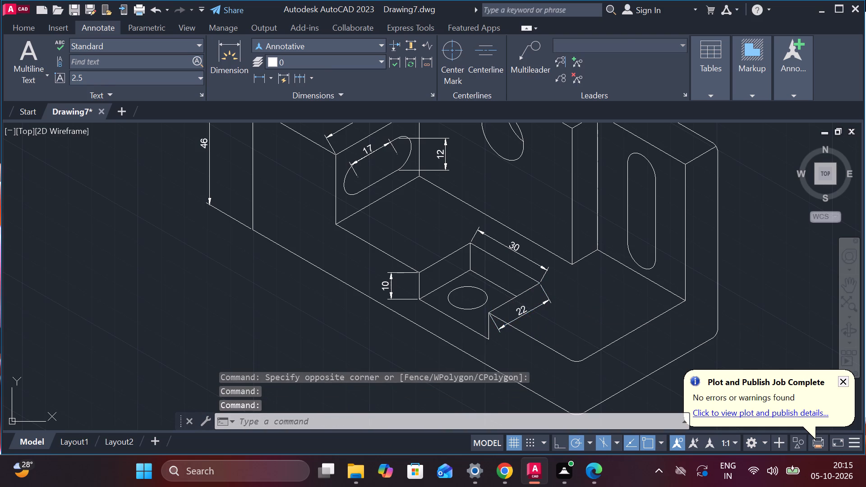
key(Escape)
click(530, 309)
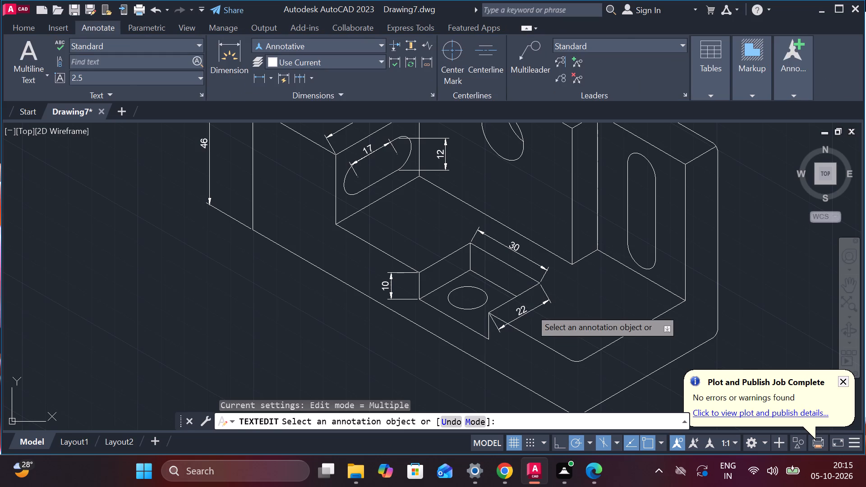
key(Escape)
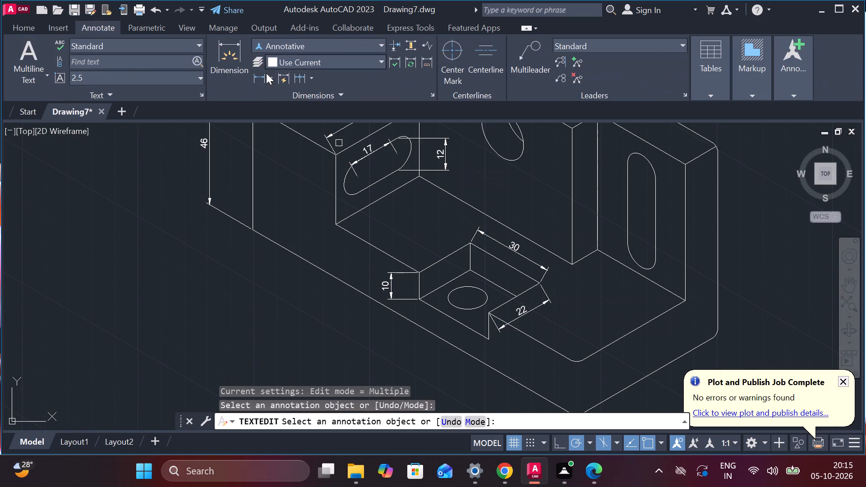
Apply an obliquing angle of 30 to the aligned 30 dimension along the holed notch's long upper edge.
click(302, 95)
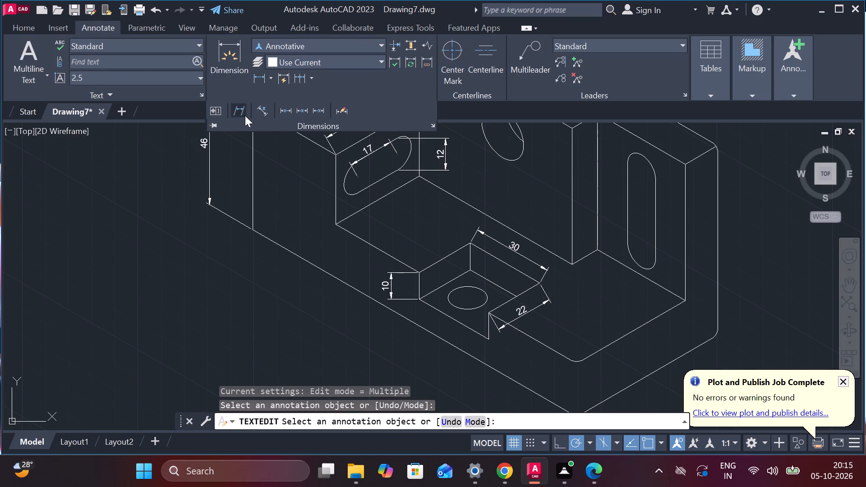
drag(241, 108, 177, 182)
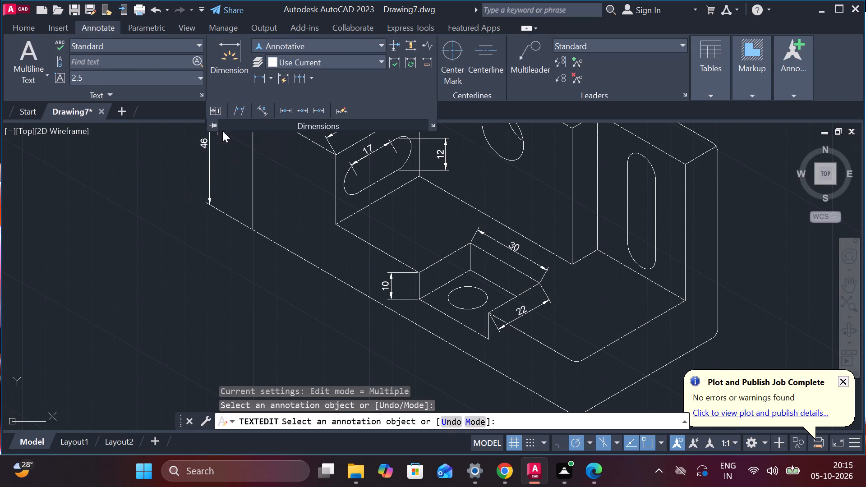
click(236, 111)
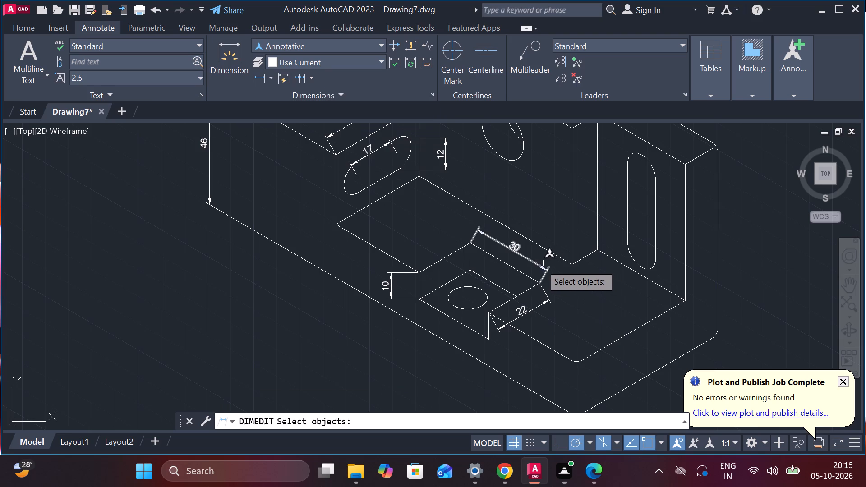
click(540, 263)
key(Return)
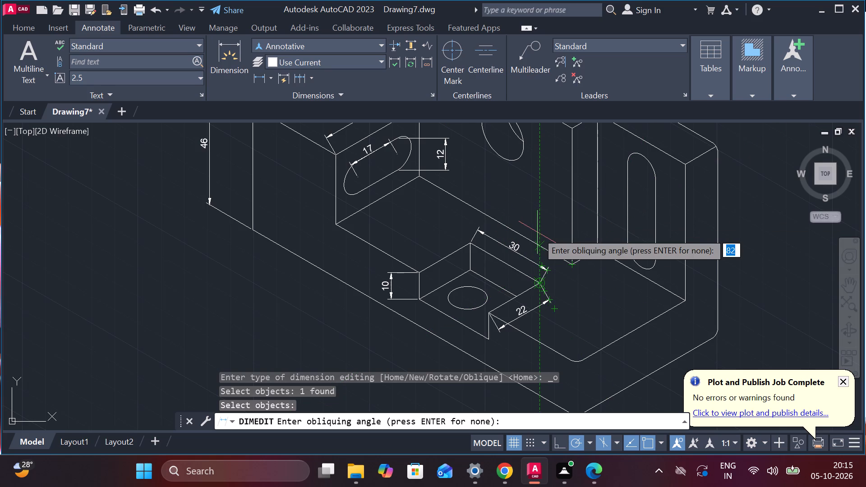
key(3)
key(0)
key(Return)
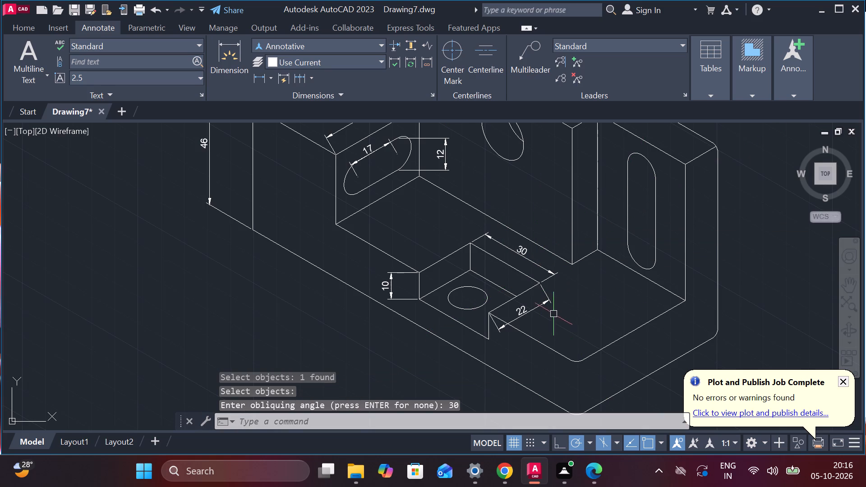
Apply an obliquing angle of 150 to the aligned 22 dimension on the holed notch's short upper edge.
click(533, 309)
right_click(533, 309)
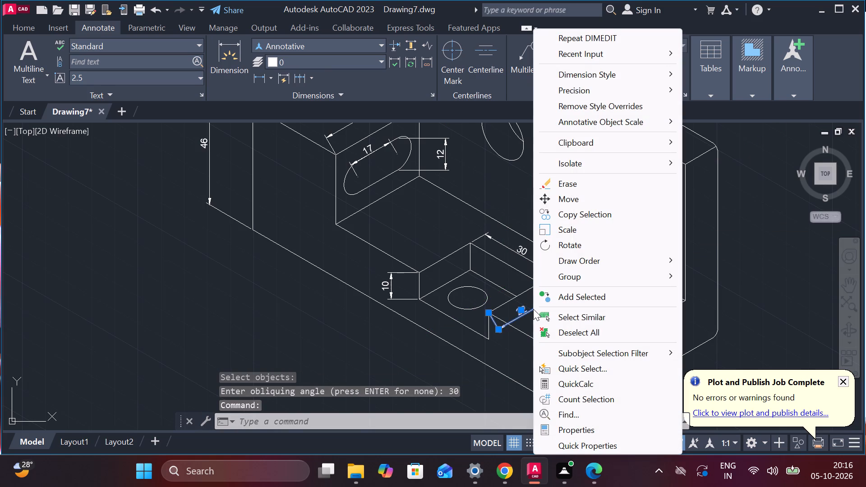
click(533, 309)
key(Escape)
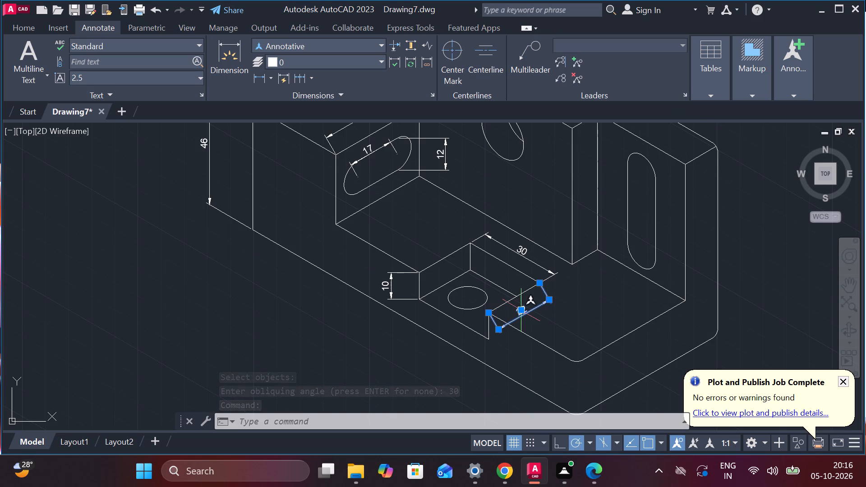
click(522, 313)
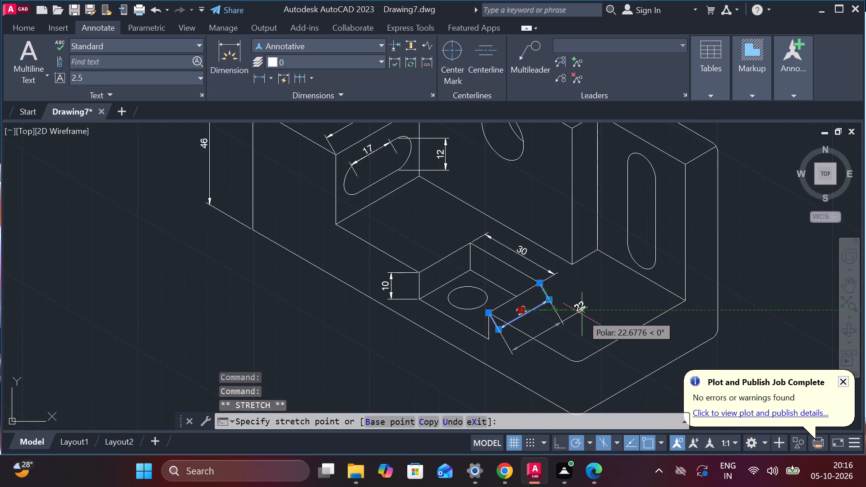
key(Escape)
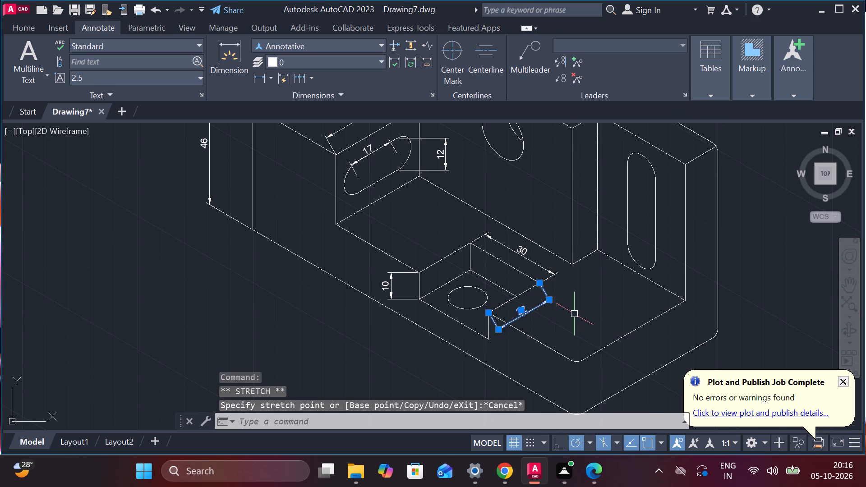
key(Return)
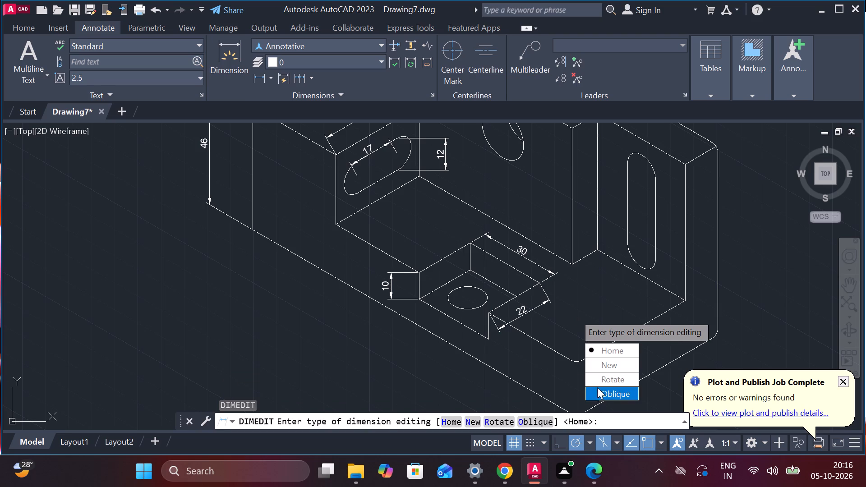
drag(599, 391, 574, 314)
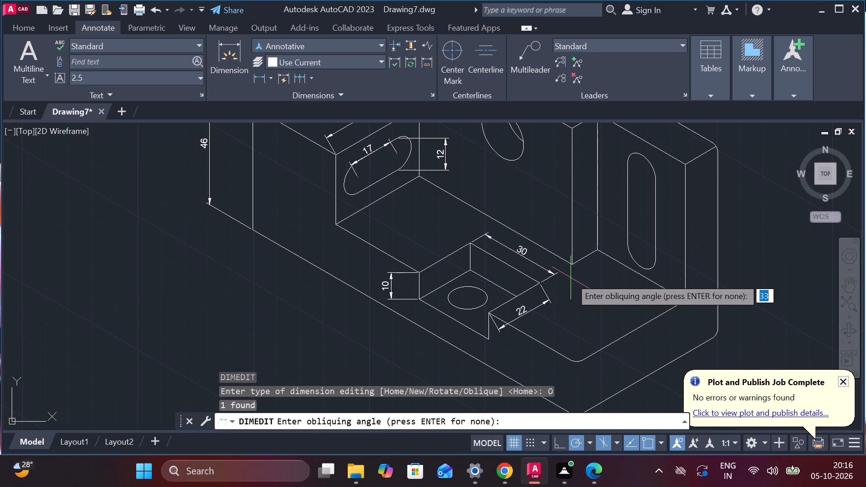
text(150)
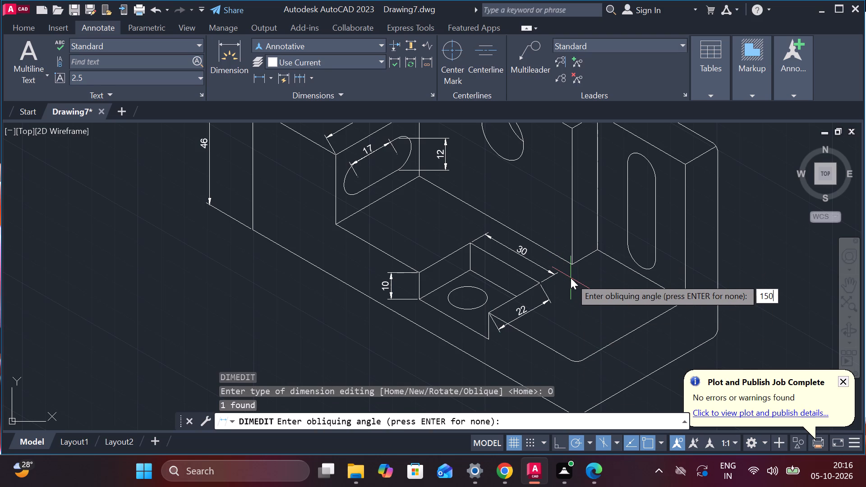
key(Return)
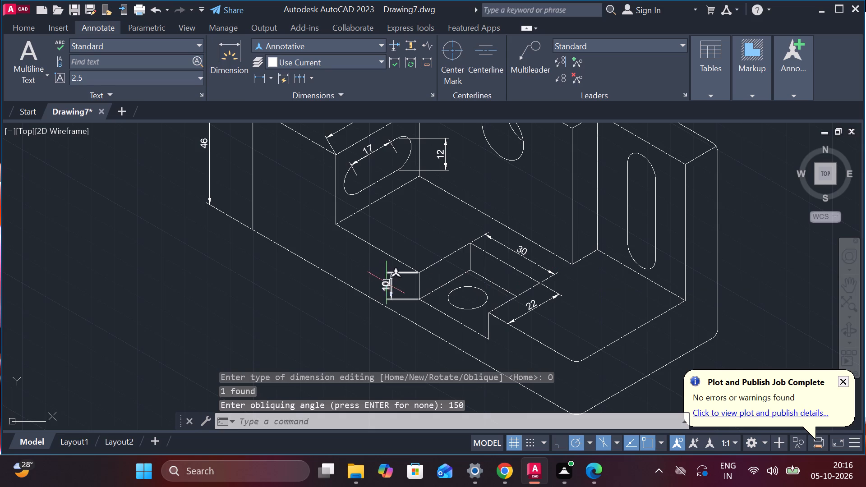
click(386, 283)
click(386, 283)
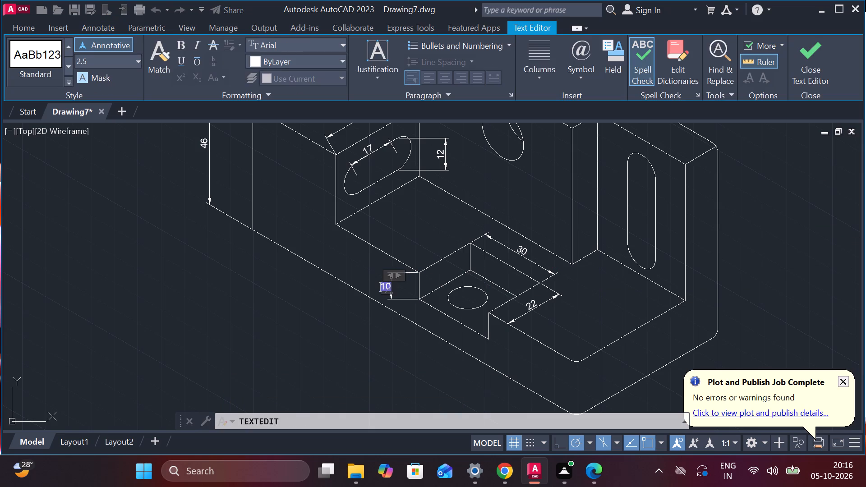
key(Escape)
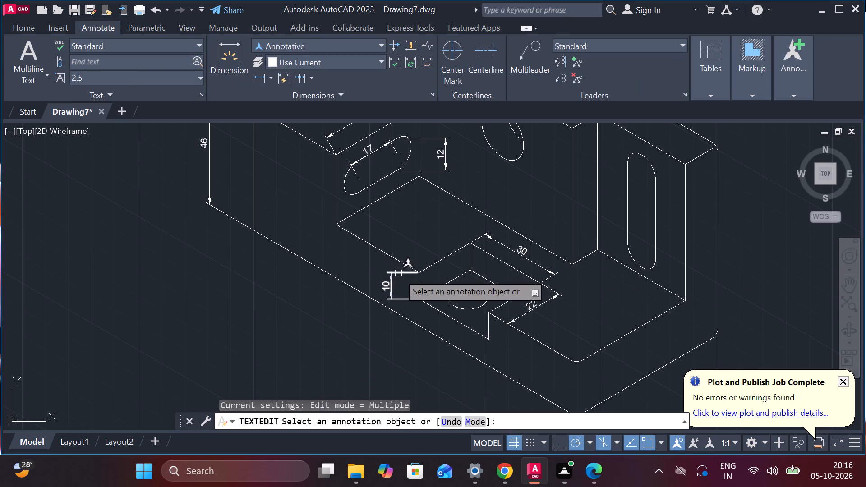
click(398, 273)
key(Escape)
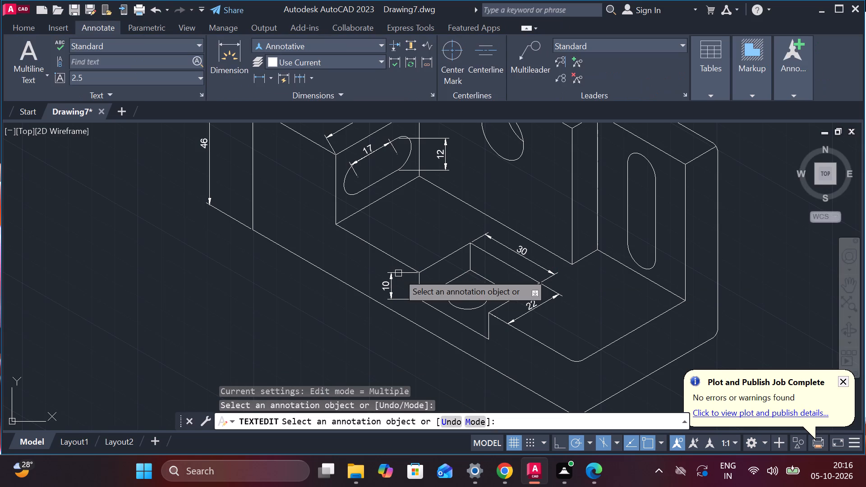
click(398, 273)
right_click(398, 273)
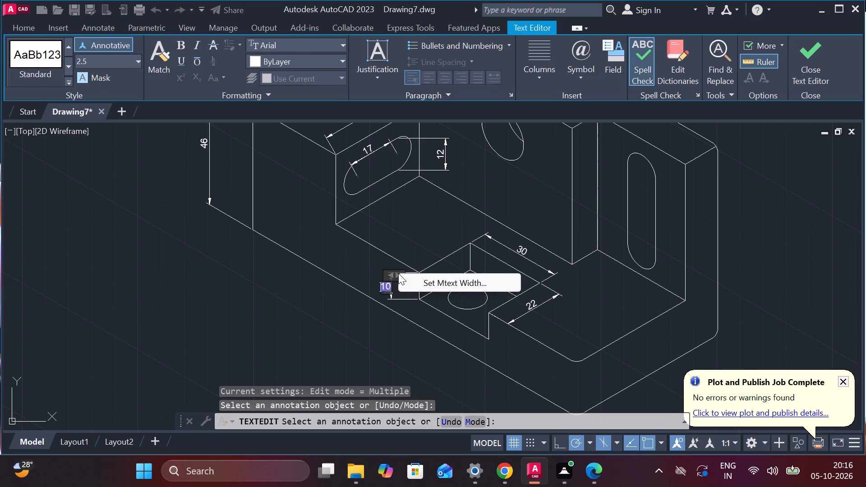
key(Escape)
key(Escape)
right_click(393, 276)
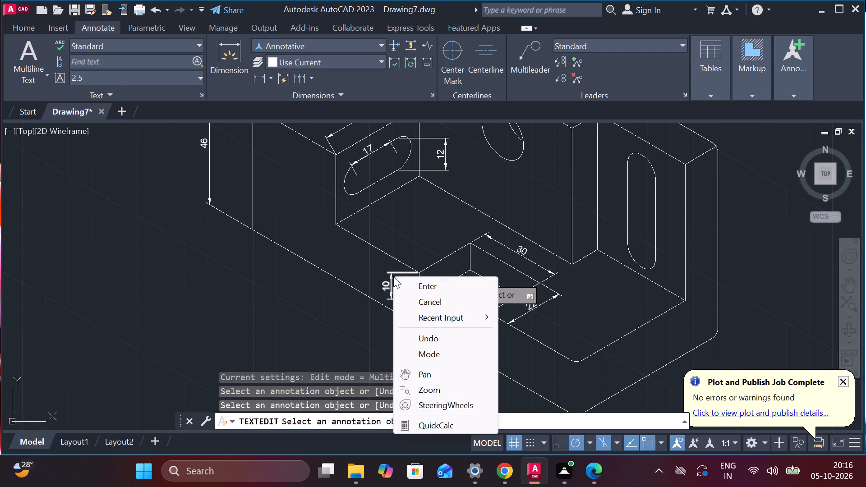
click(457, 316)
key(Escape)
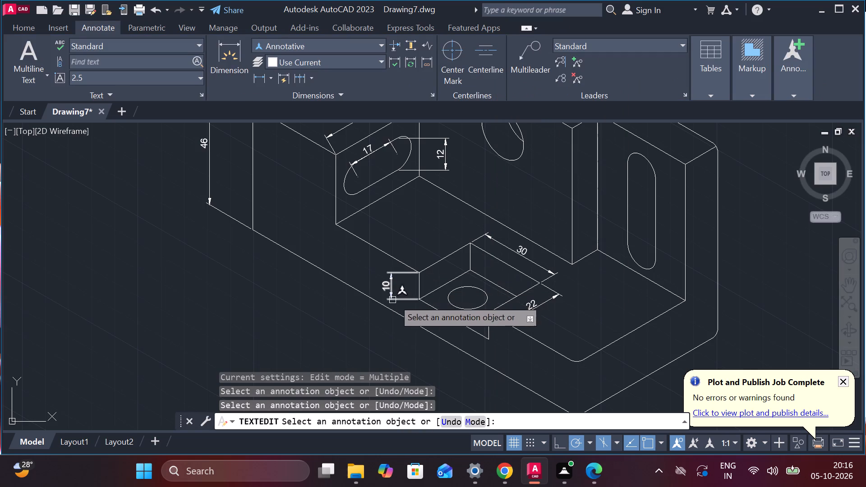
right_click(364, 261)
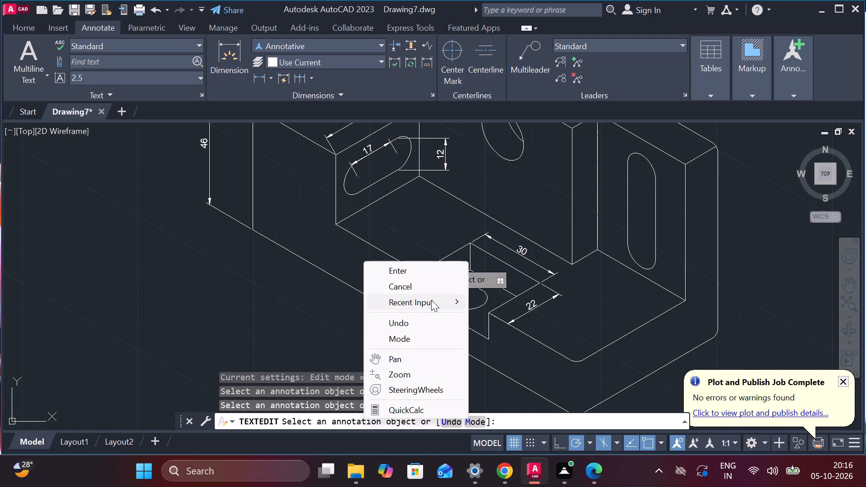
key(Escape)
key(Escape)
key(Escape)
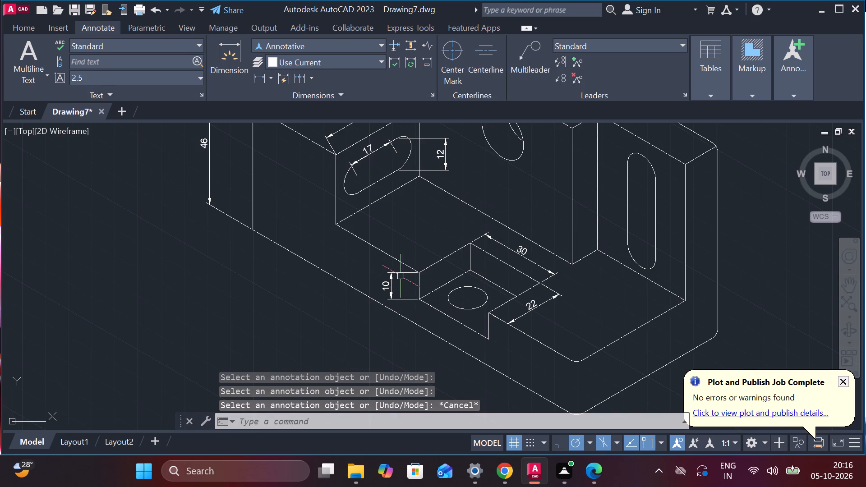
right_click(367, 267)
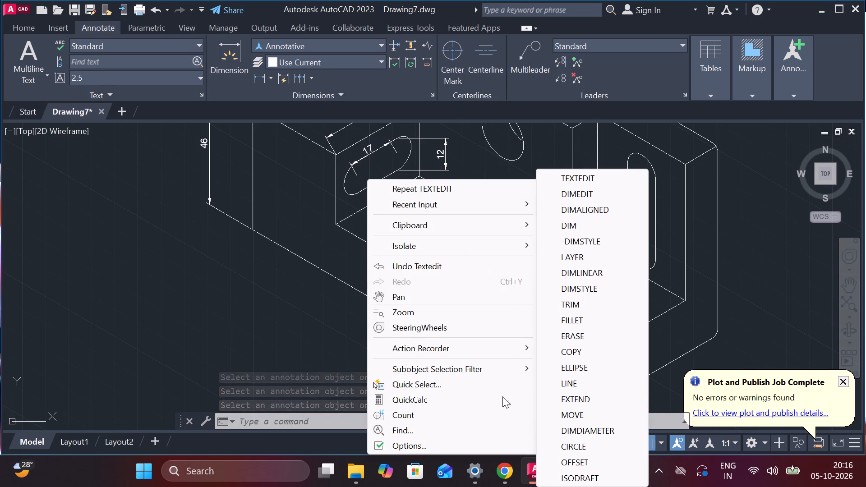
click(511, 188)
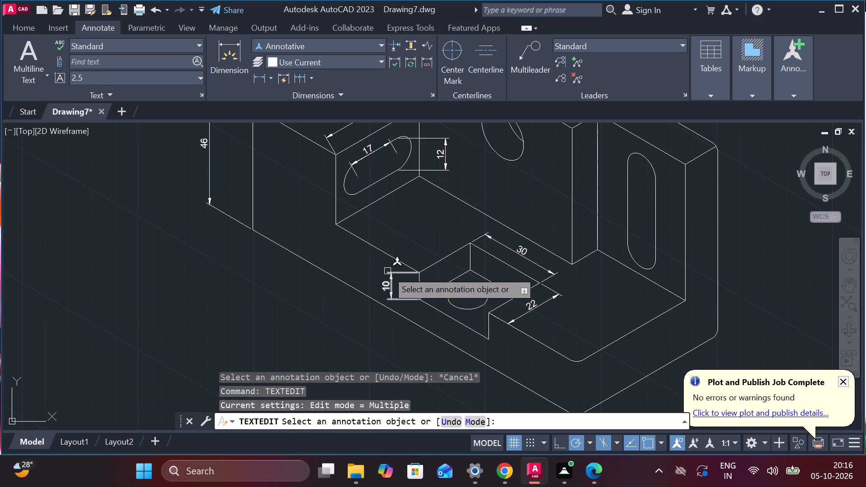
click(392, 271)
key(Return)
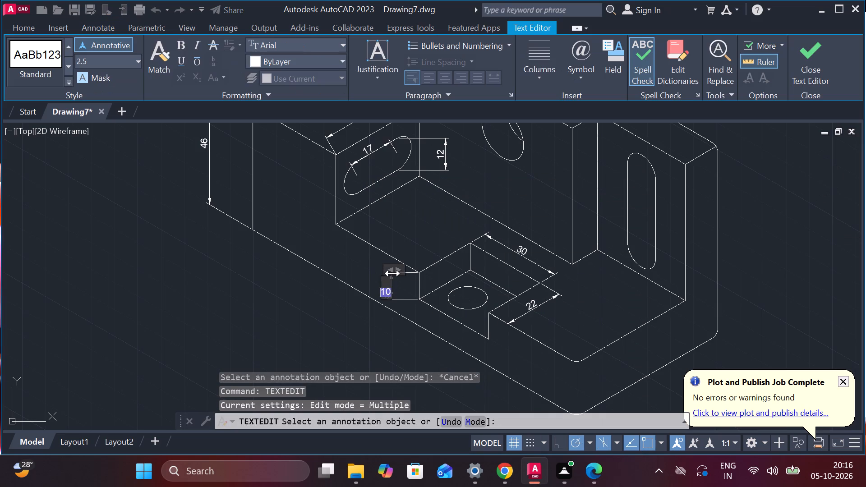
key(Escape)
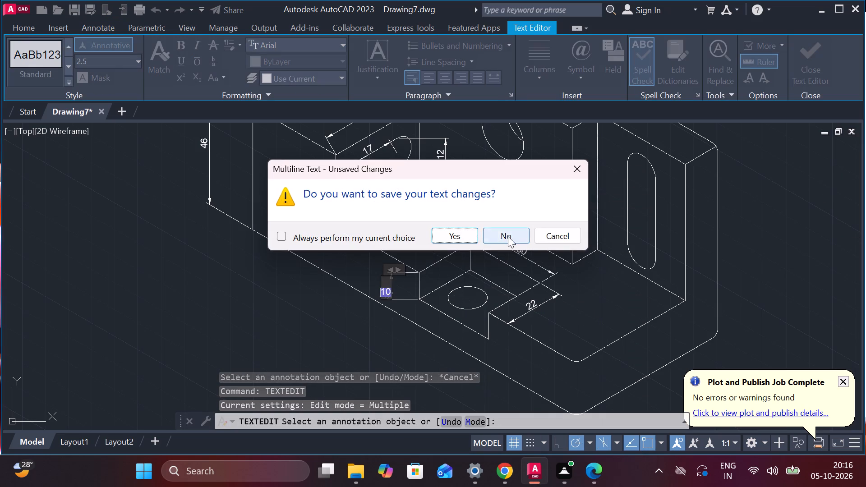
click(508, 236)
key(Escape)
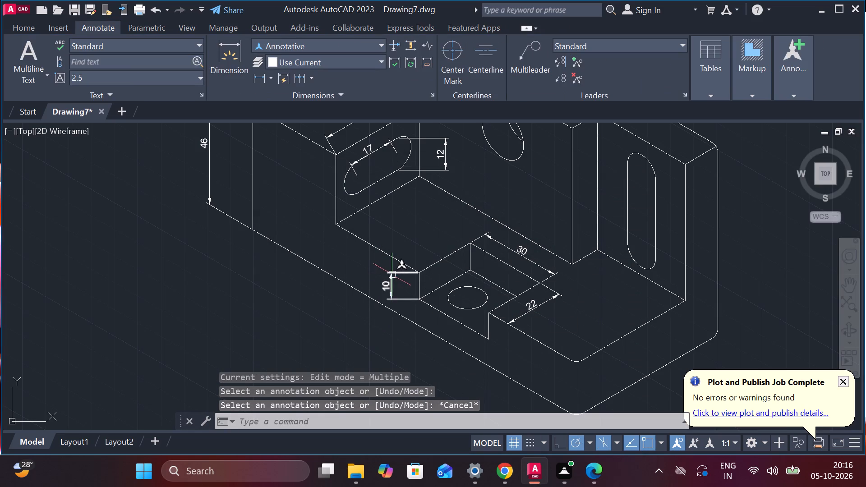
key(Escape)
Apply an obliquing angle of 150 to the aligned 10 dimension on the holed notch's vertical edge.
click(396, 275)
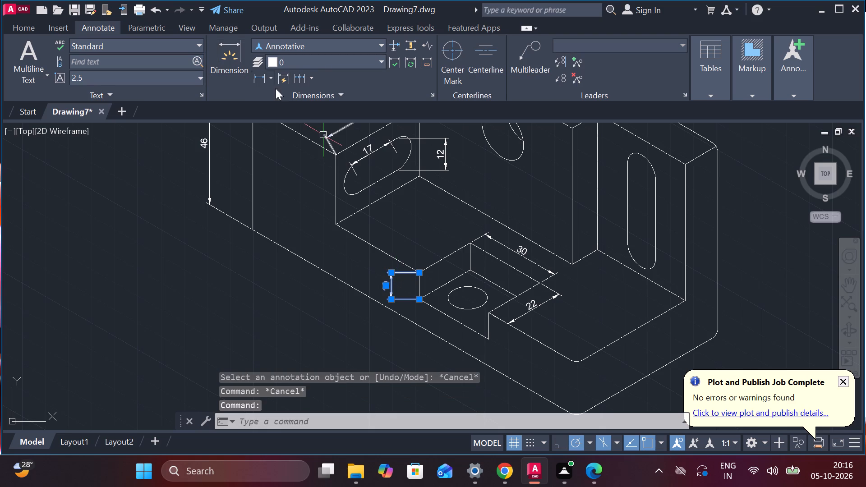
click(320, 93)
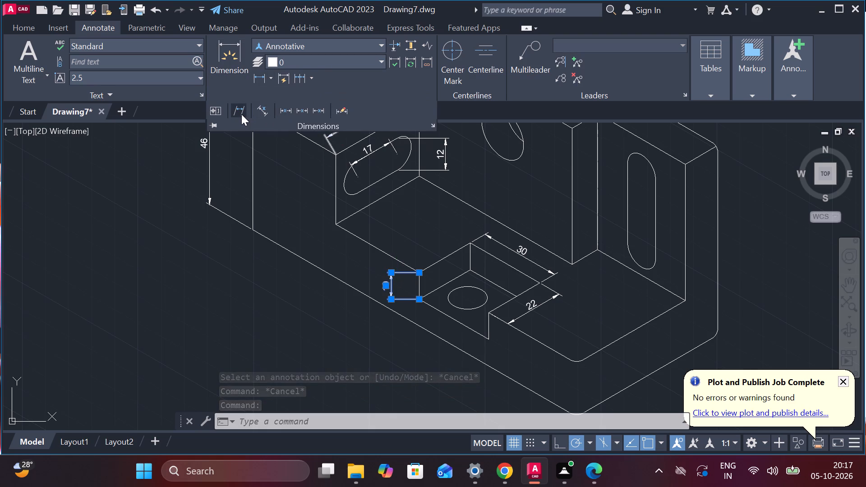
click(241, 114)
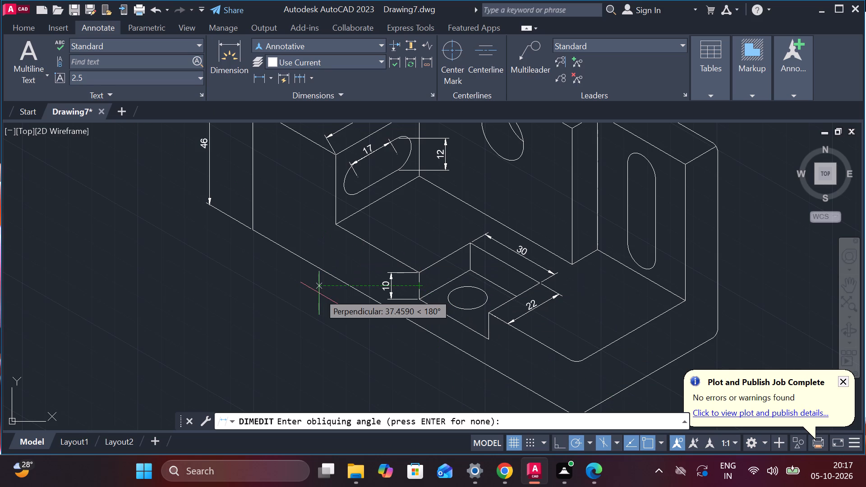
key(1)
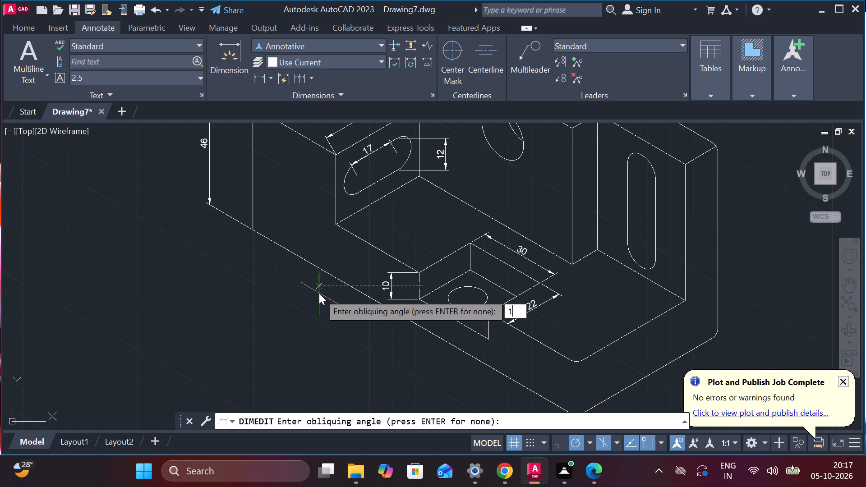
text(50)
key(Return)
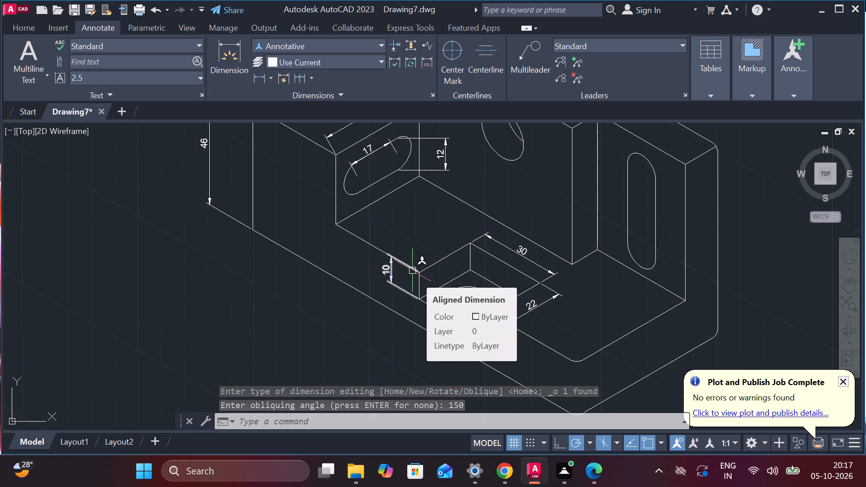
Apply an obliquing angle of 150 to the aligned 36 dimension along the end block's upper edge.
scroll(352, 266, down, 1)
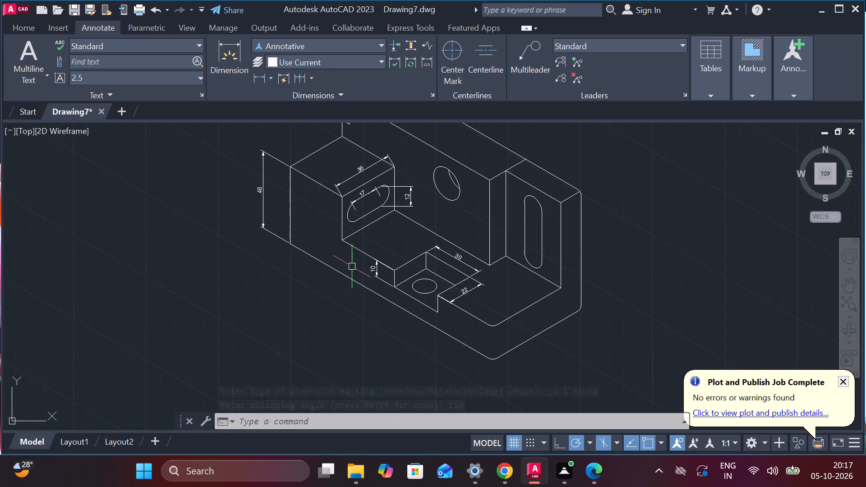
middle_drag(321, 224, 337, 277)
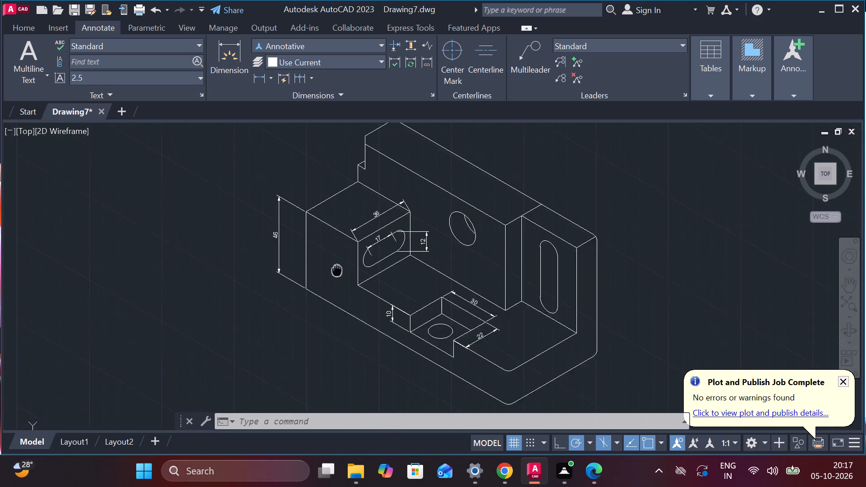
middle_drag(337, 277, 329, 308)
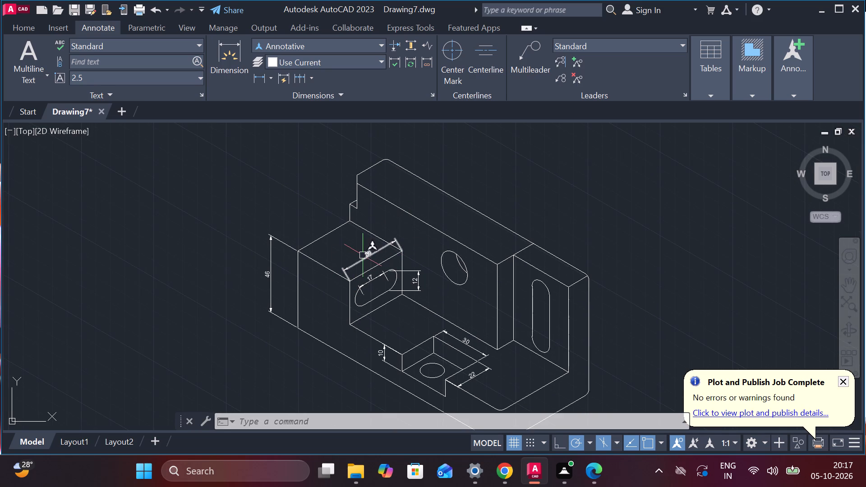
click(363, 255)
key(Return)
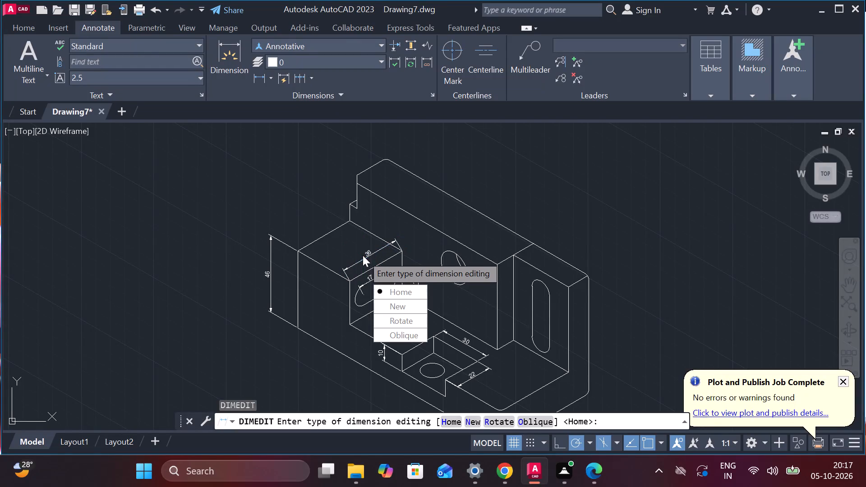
drag(386, 333, 363, 255)
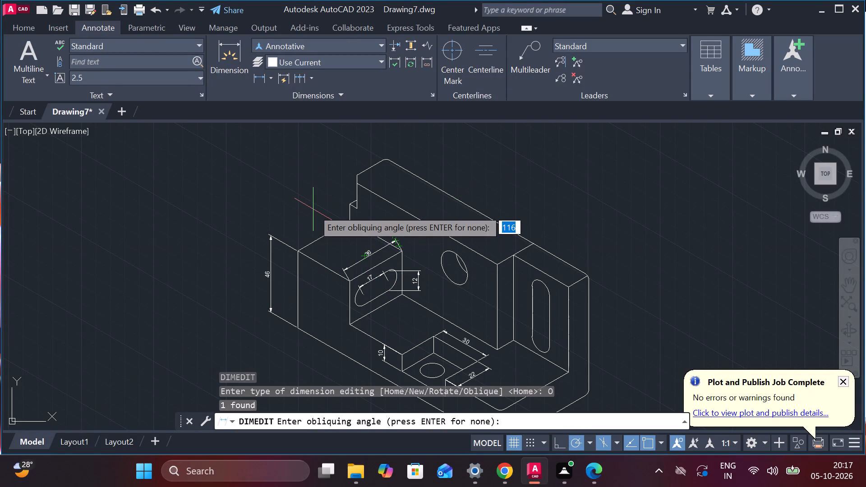
text(150)
key(Return)
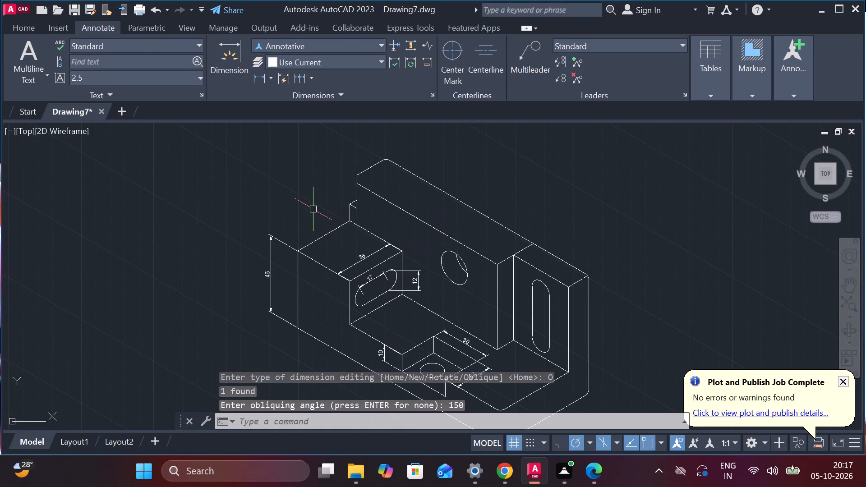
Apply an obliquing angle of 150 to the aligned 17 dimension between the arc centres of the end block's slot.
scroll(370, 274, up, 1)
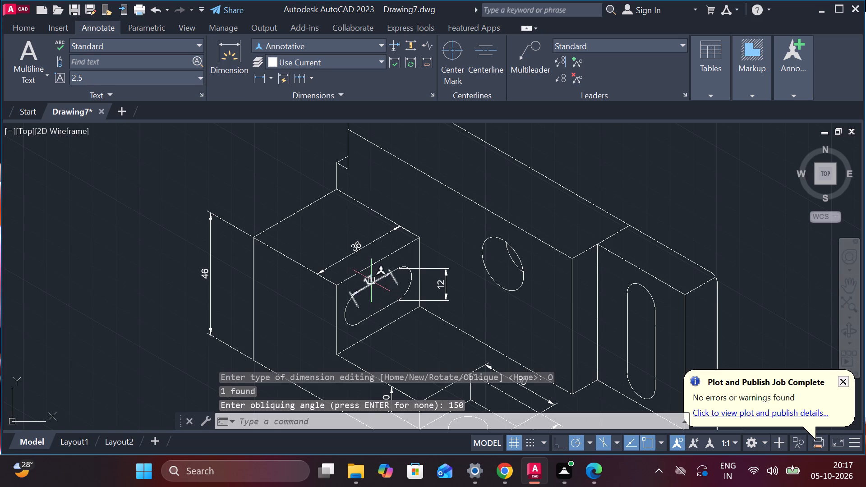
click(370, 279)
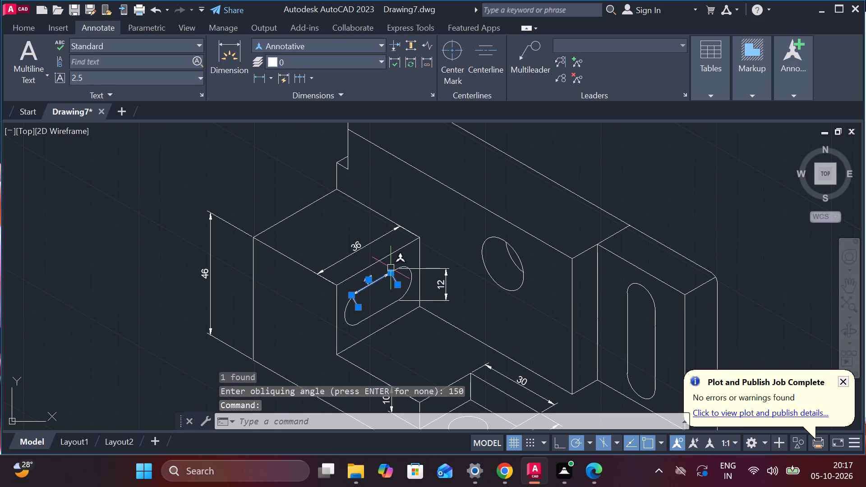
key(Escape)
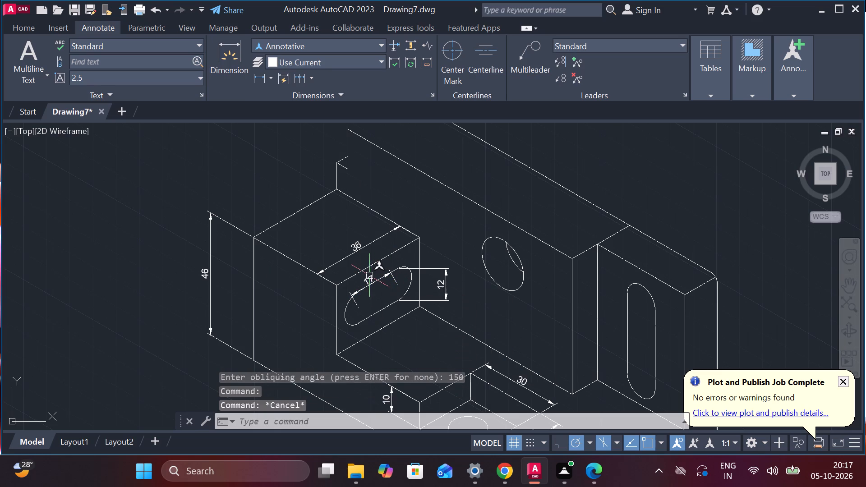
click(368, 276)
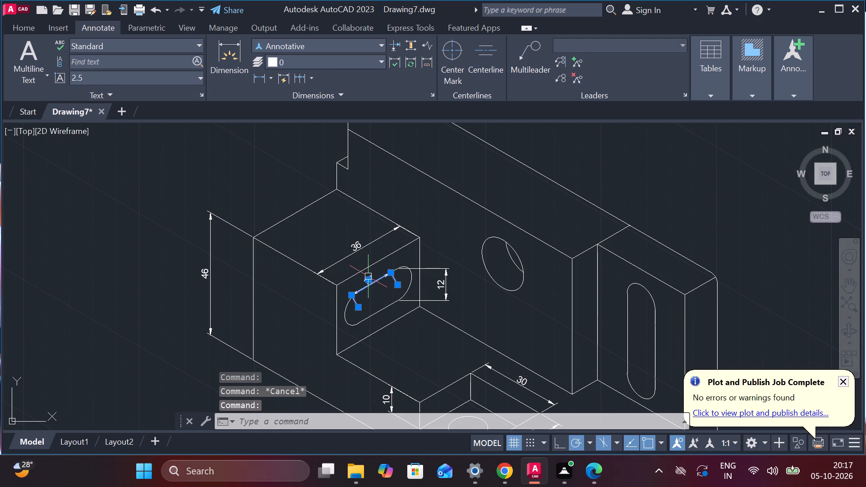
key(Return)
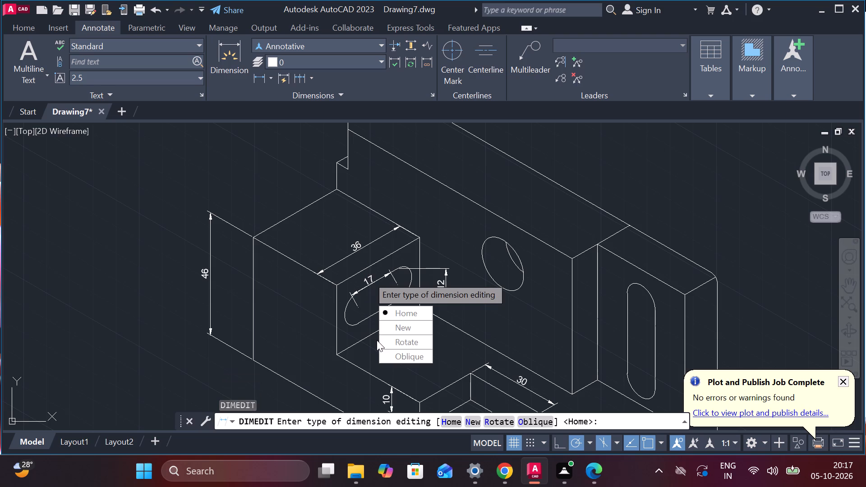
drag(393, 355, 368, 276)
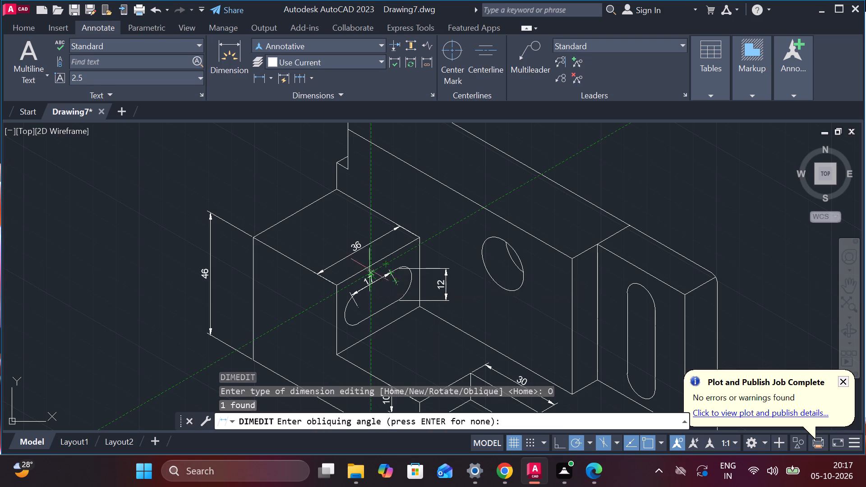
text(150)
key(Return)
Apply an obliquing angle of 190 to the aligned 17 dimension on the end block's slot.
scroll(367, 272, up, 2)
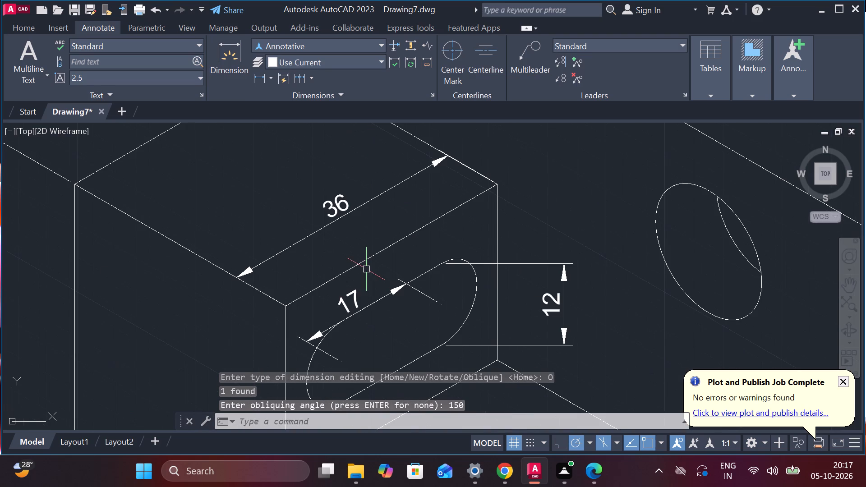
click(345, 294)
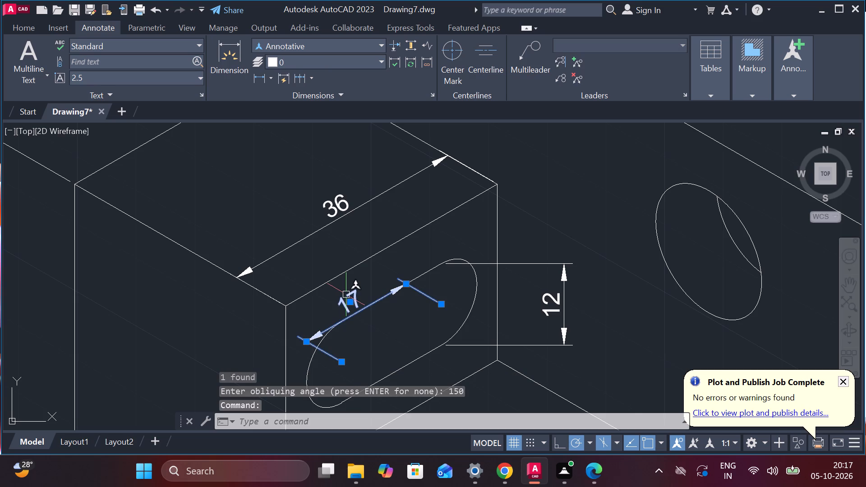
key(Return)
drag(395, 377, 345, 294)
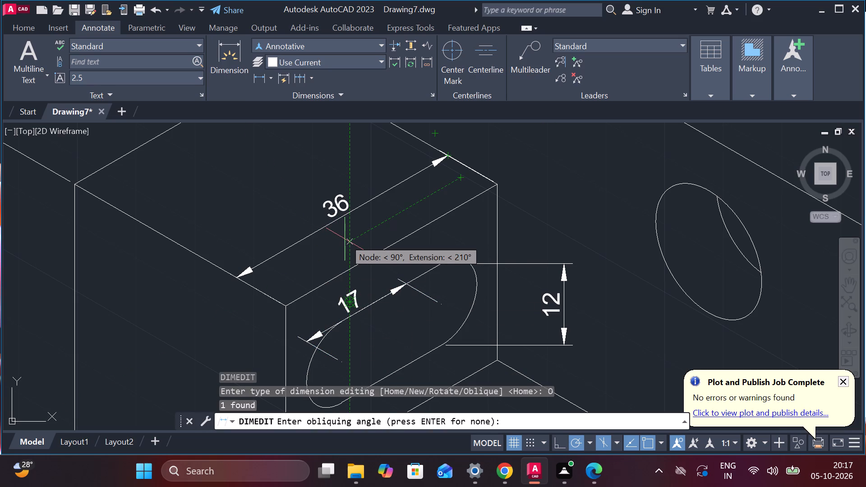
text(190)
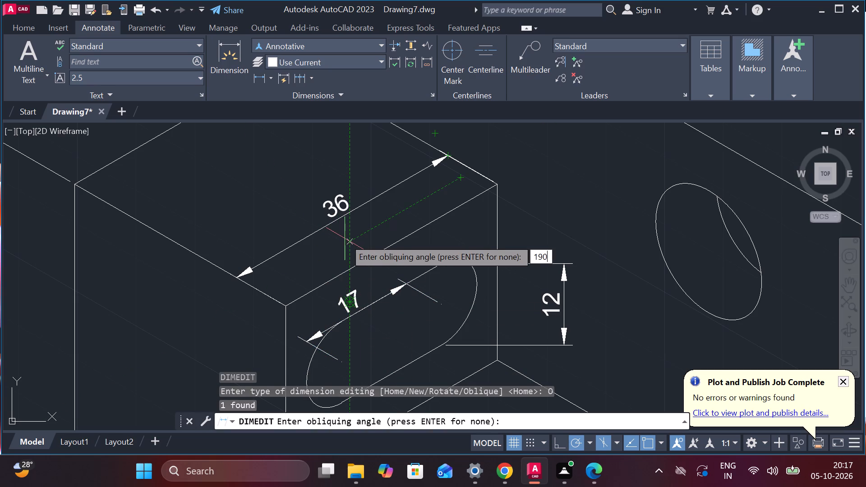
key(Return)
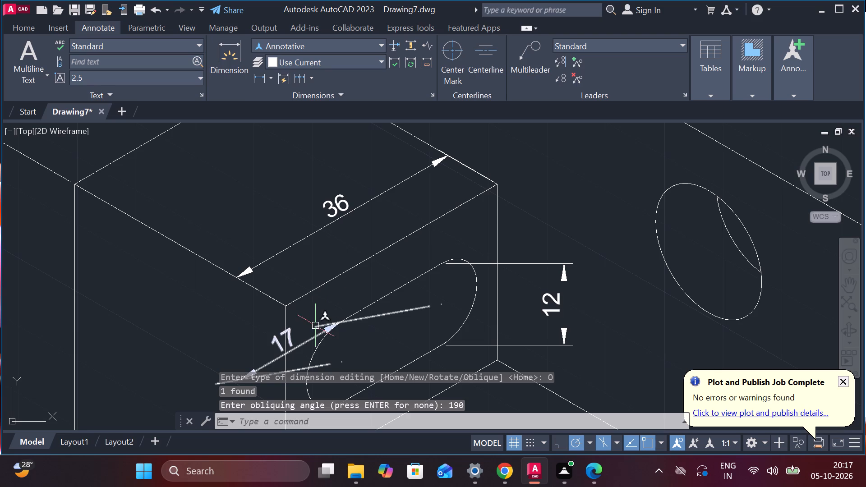
Apply an obliquing angle of 90 to the aligned 17 dimension on the end block's slot.
click(313, 334)
scroll(331, 267, down, 1)
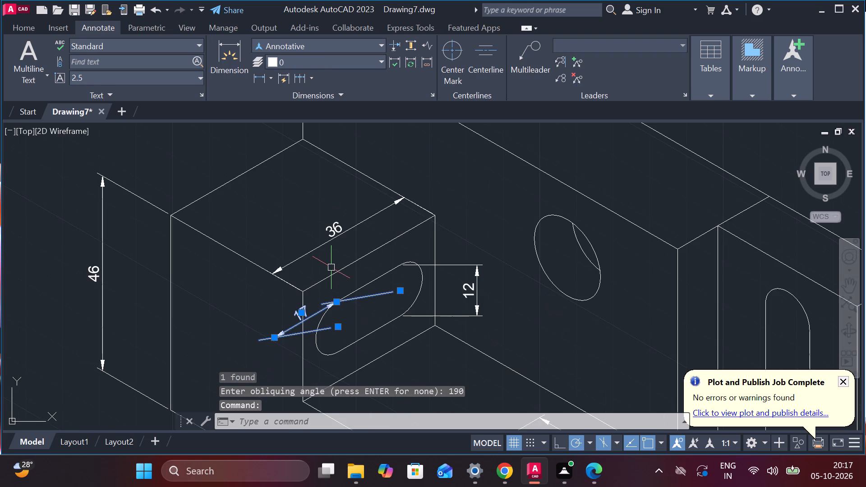
key(Return)
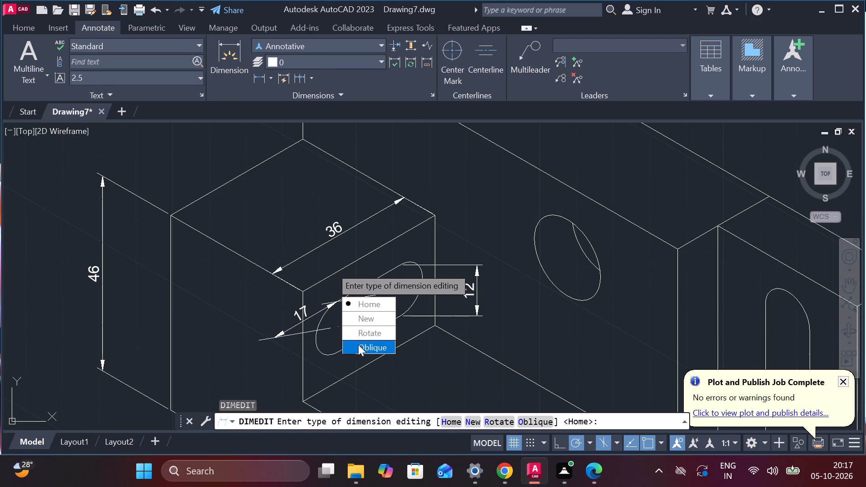
drag(358, 345, 331, 267)
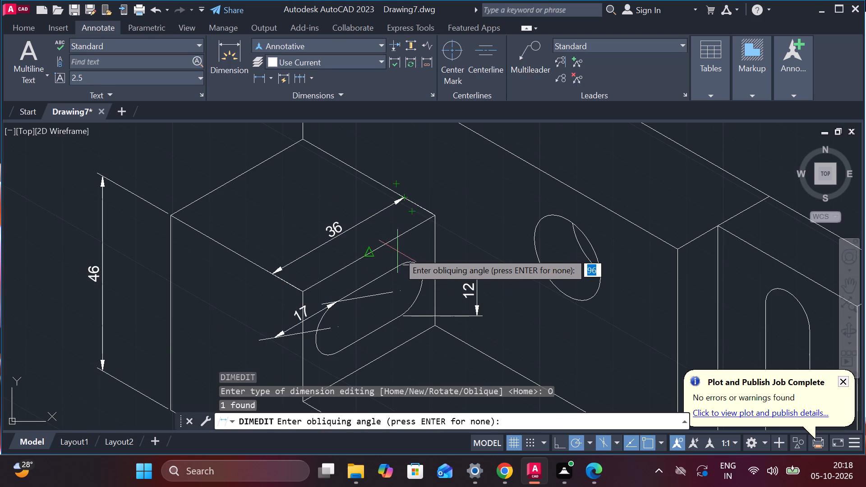
key(1)
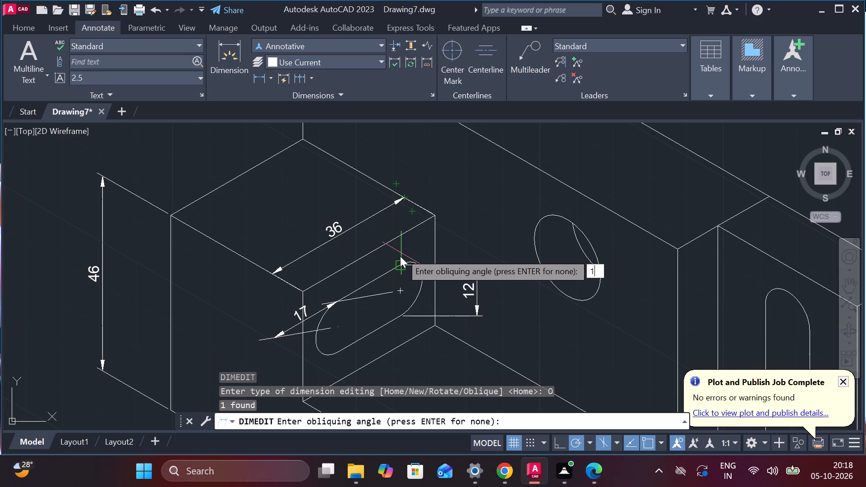
key(BackSpace)
text(90)
key(Return)
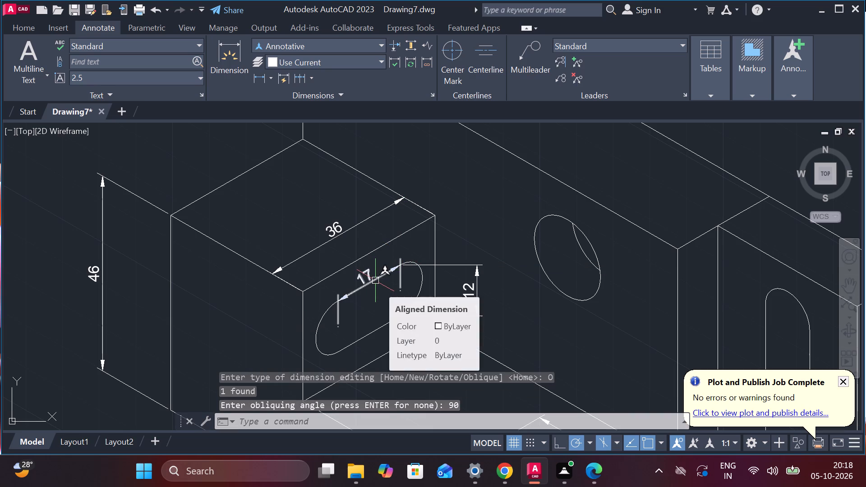
Apply an obliquing angle of 30 to the vertical 12 dimension across the end block's slot.
click(474, 276)
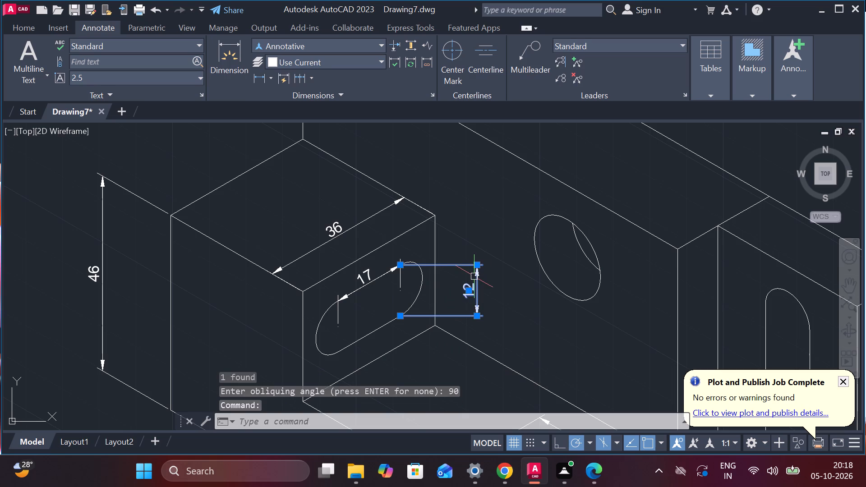
key(Return)
drag(520, 354, 474, 276)
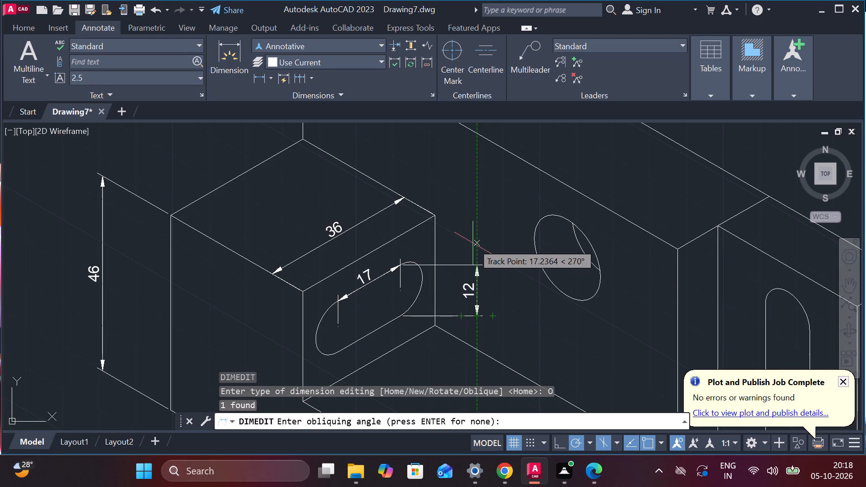
text(30)
key(Return)
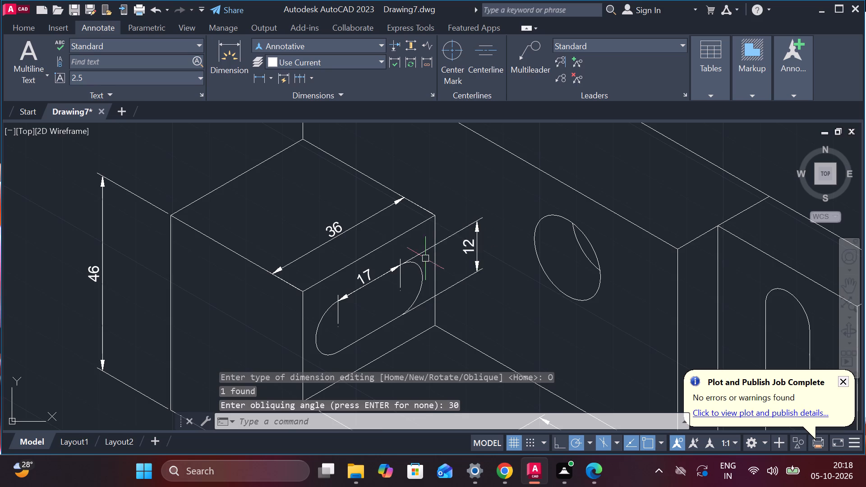
Move the aligned 17 dimension on the end block's slot slightly upward by stretching its dimension line.
scroll(408, 274, down, 1)
middle_drag(411, 273, 314, 155)
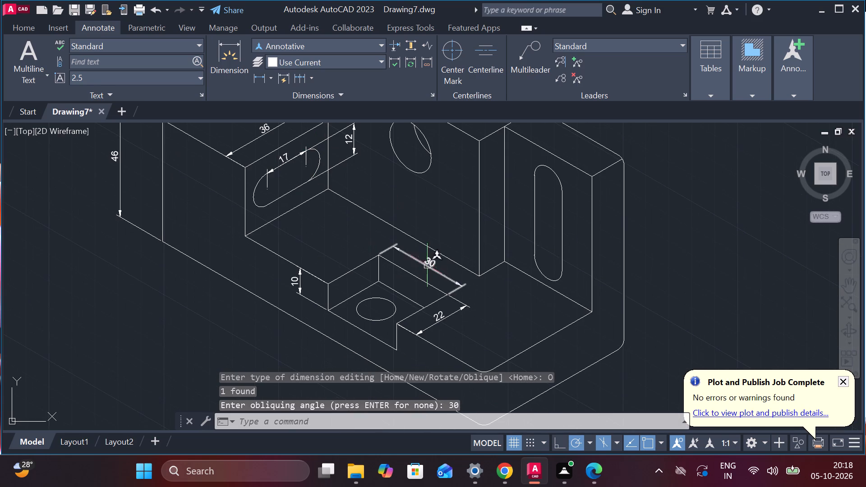
key(Escape)
middle_drag(401, 198, 452, 263)
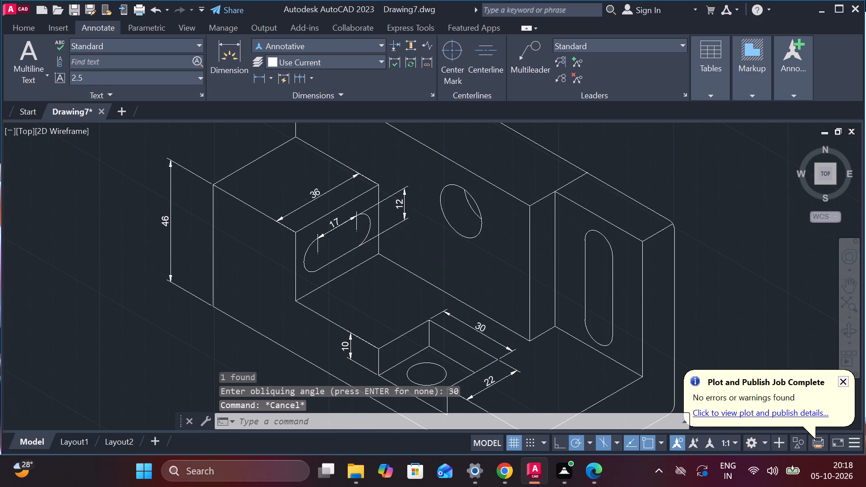
key(Escape)
key(Escape)
click(337, 220)
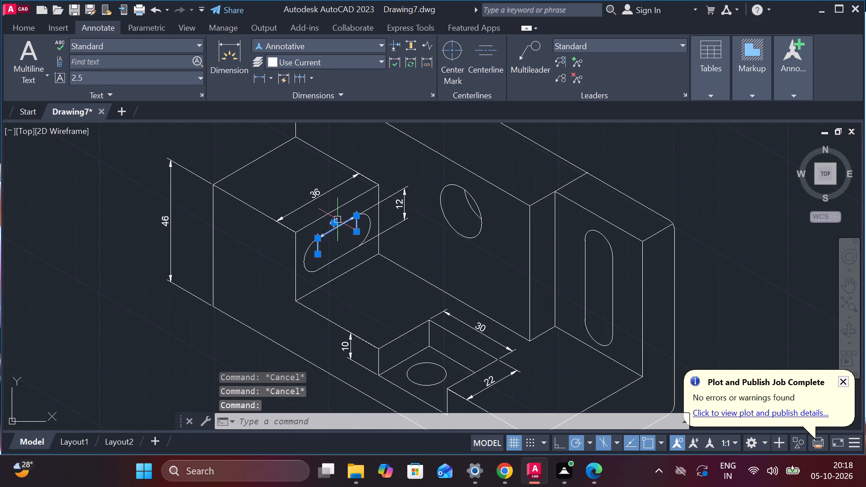
scroll(337, 220, up, 2)
click(329, 226)
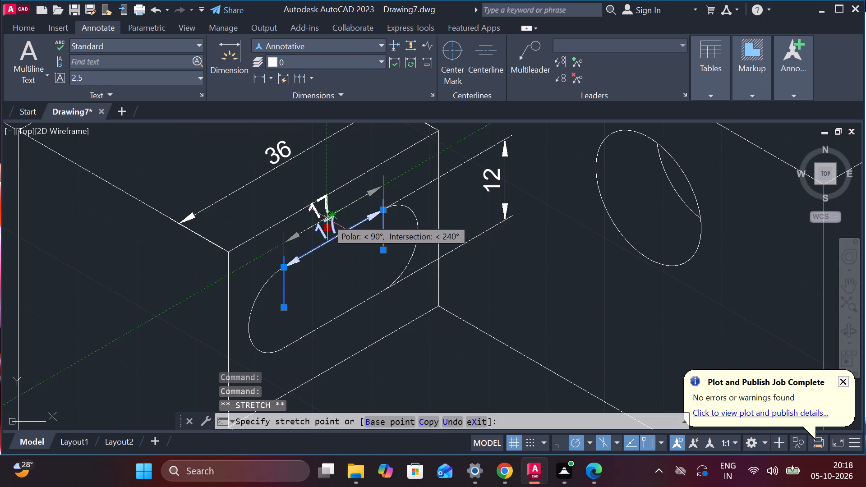
click(327, 222)
key(Escape)
scroll(412, 226, down, 3)
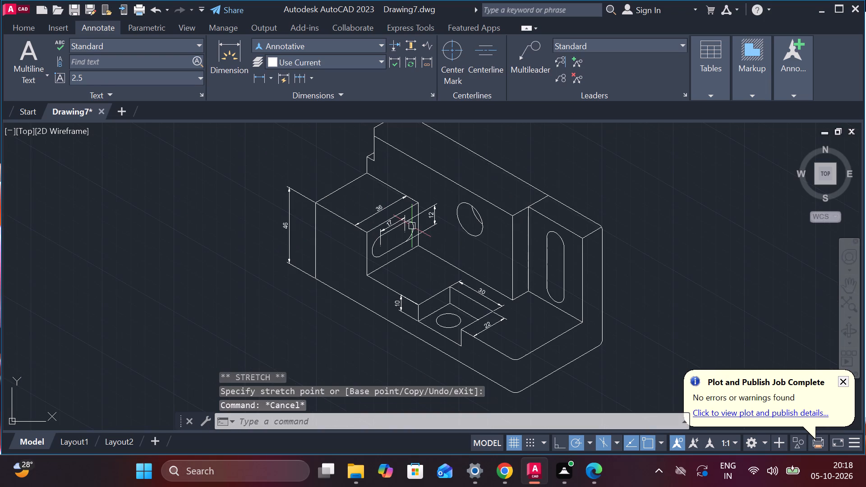
Add a vertical aligned dimension for the base thickness between its upper and lower long front edges, placed near the rounded front corner.
click(15, 21)
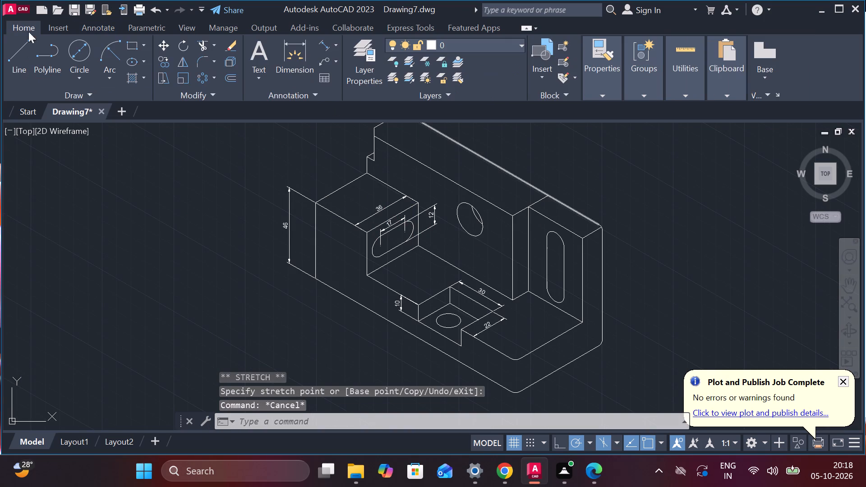
click(322, 46)
middle_drag(568, 165, 520, 152)
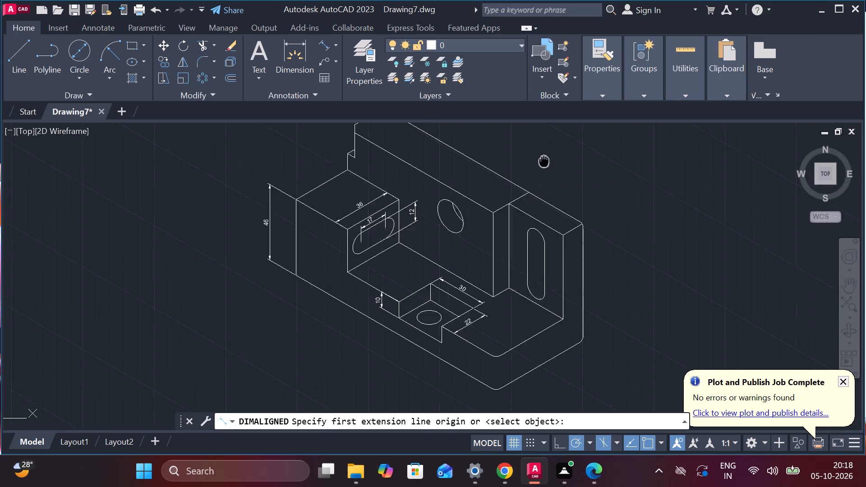
middle_drag(520, 152, 512, 145)
middle_drag(576, 211, 530, 175)
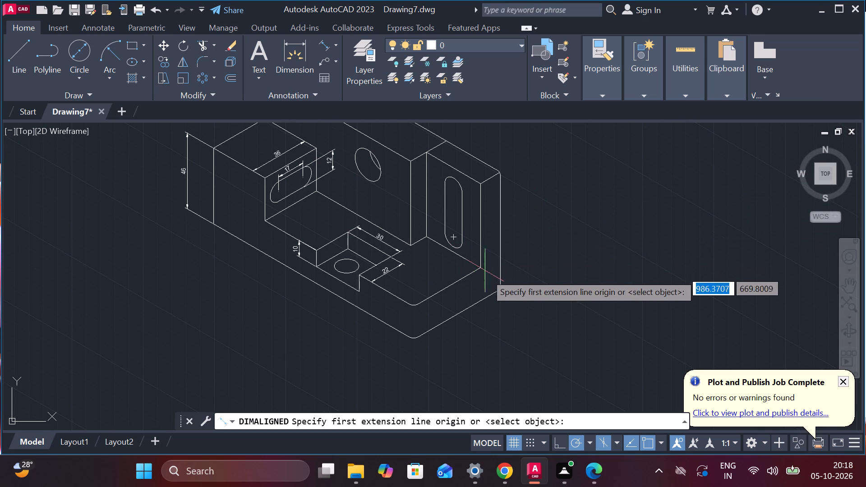
middle_drag(492, 299, 468, 275)
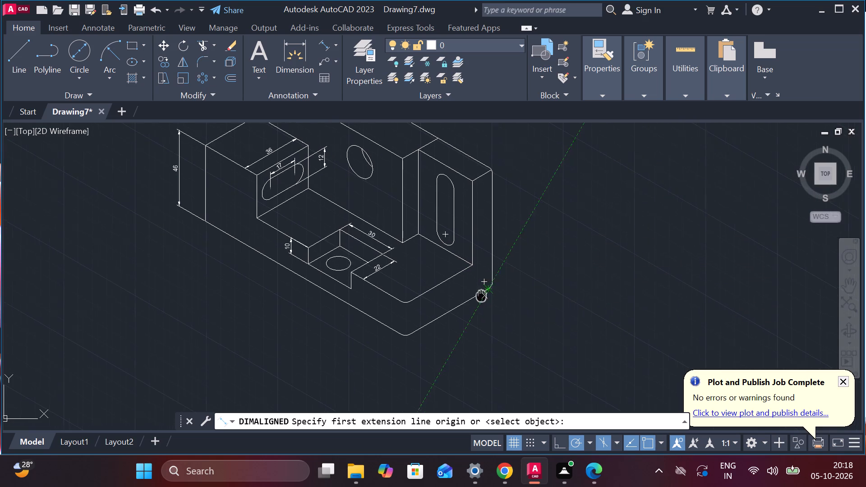
middle_drag(468, 275, 465, 258)
click(365, 255)
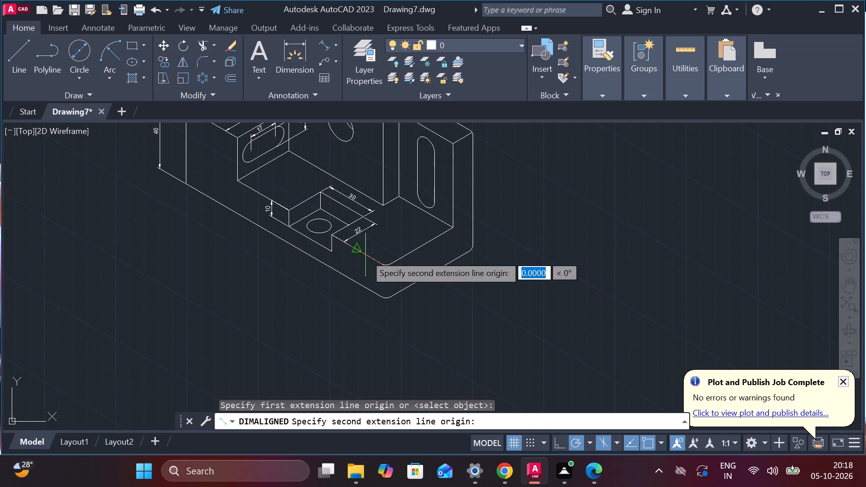
click(352, 283)
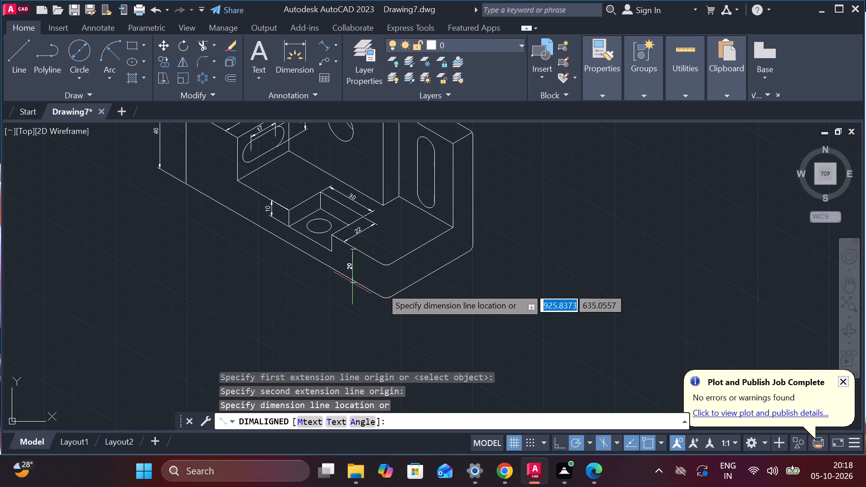
scroll(413, 308, up, 1)
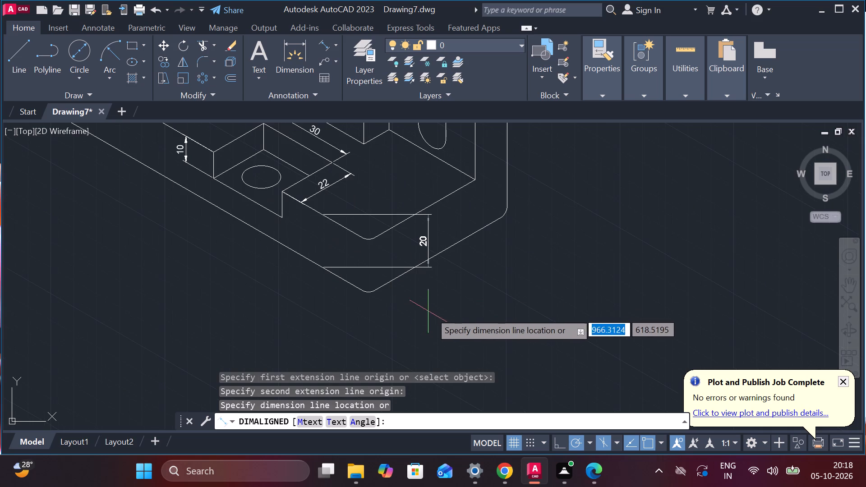
click(439, 313)
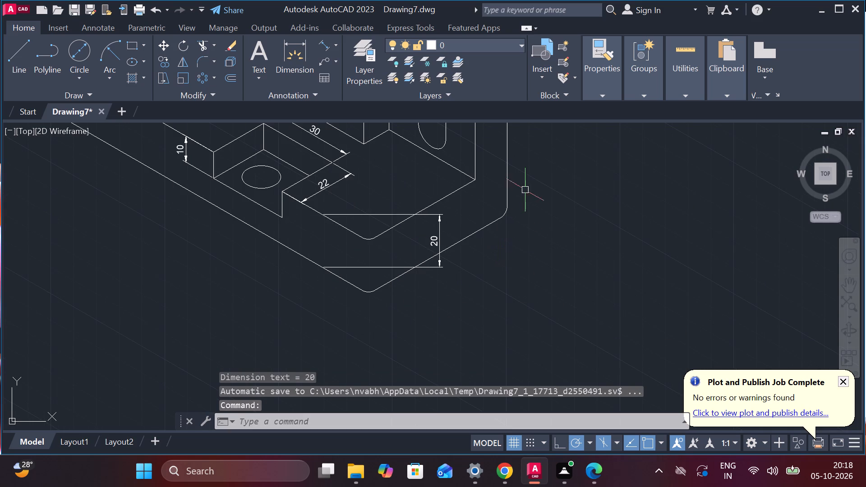
Add an aligned dimension from the end block's lower inner corner across to its outer vertical edge, placed outside below the base.
key(space)
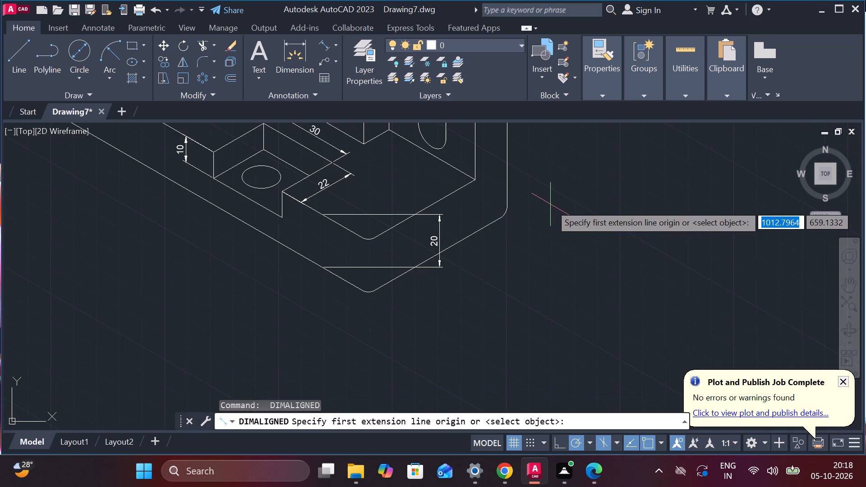
middle_drag(227, 238, 338, 300)
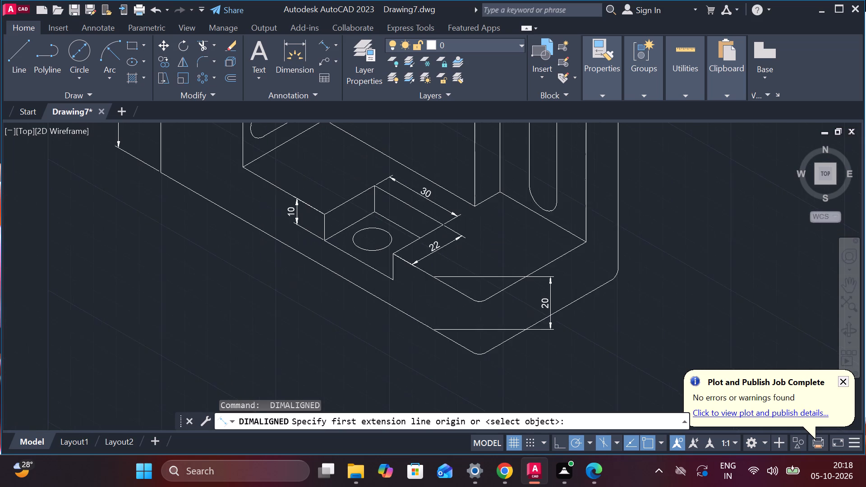
scroll(232, 285, down, 1)
middle_drag(213, 278, 395, 337)
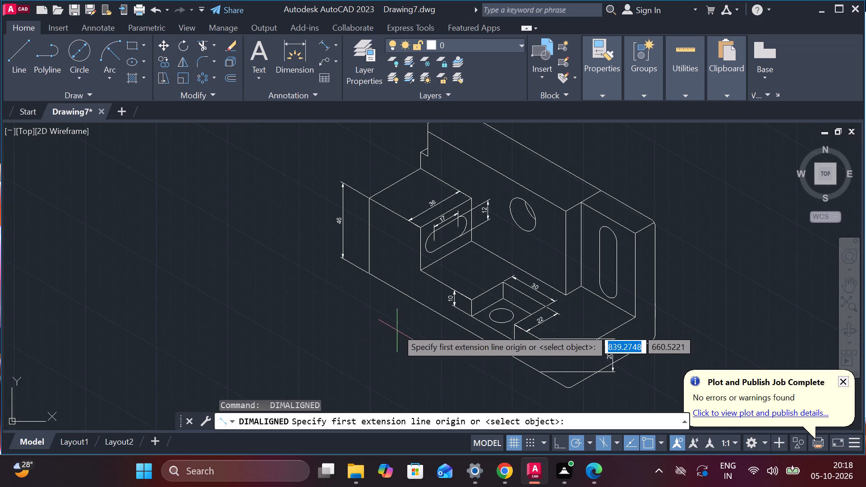
click(420, 269)
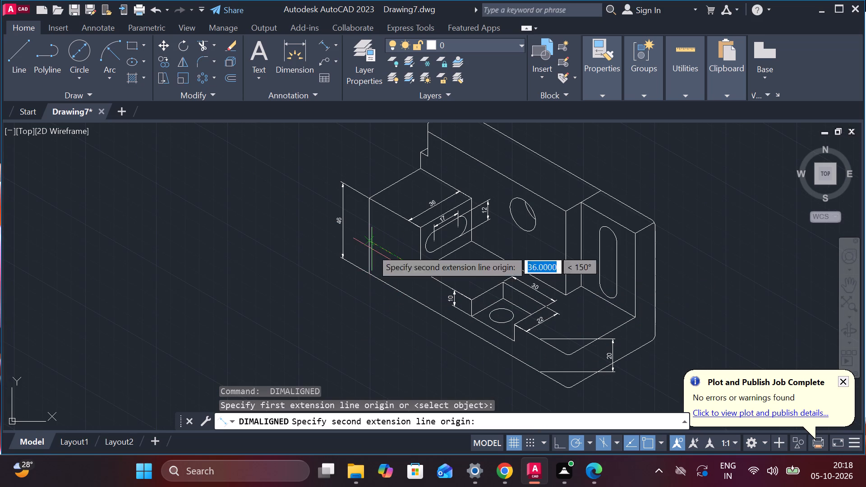
click(366, 245)
click(357, 310)
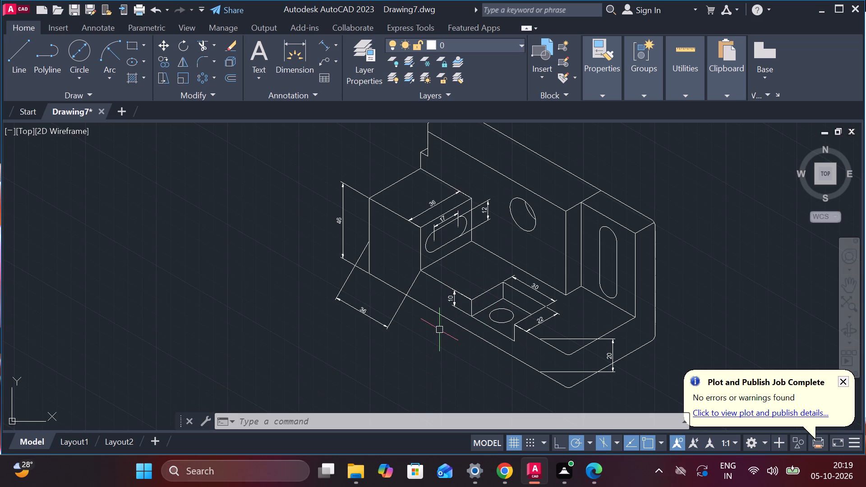
Draw a 10-unit vertical line down from the base's top edge, starting 15 units from the end block's lower corner toward the notch.
scroll(439, 330, up, 1)
middle_drag(444, 329, 384, 329)
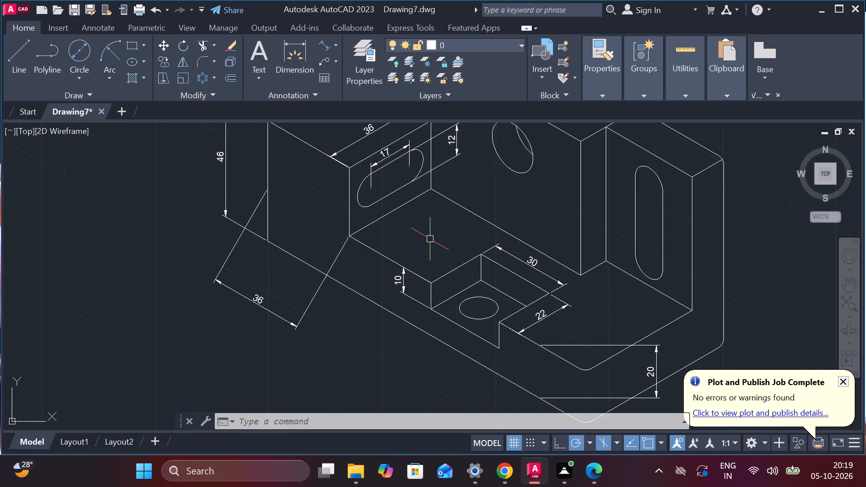
key(Escape)
key(l)
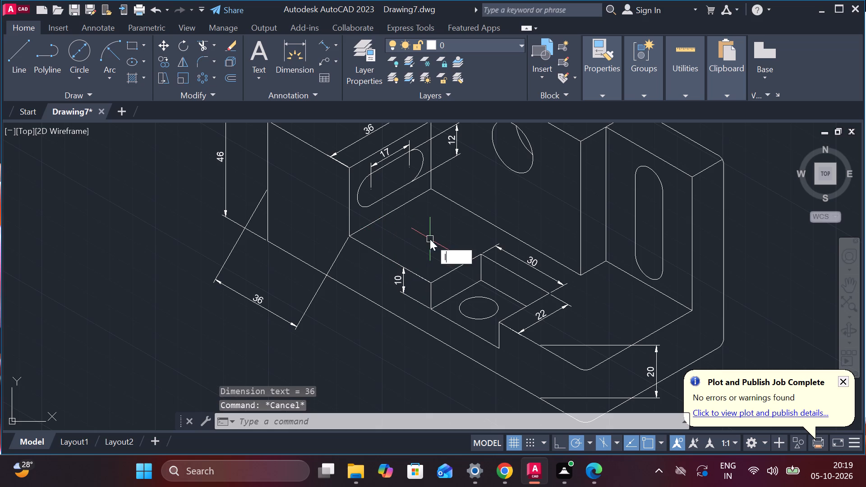
key(Return)
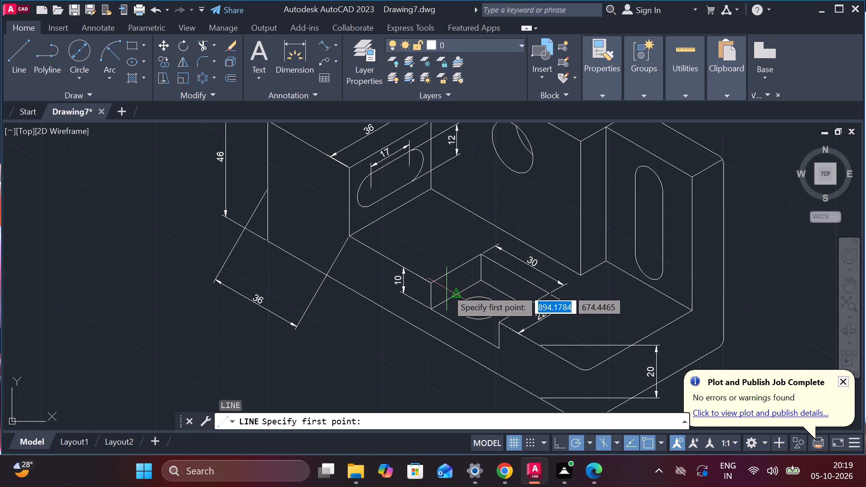
scroll(439, 289, up, 2)
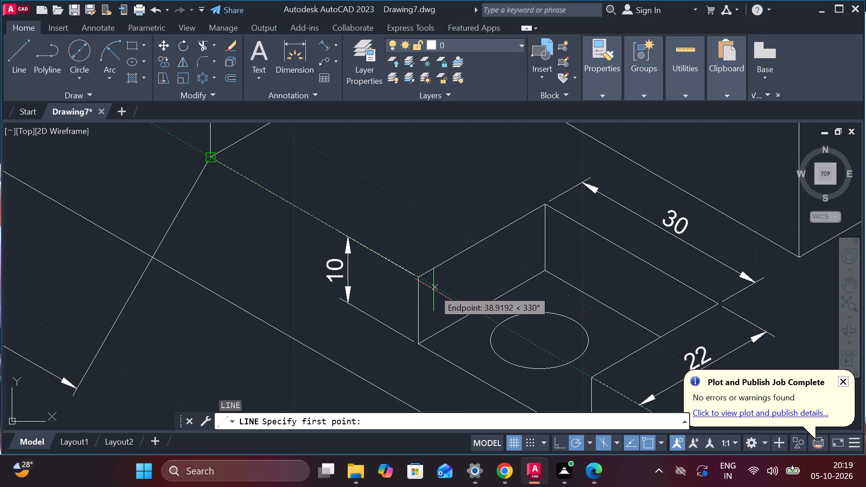
text(15)
key(Return)
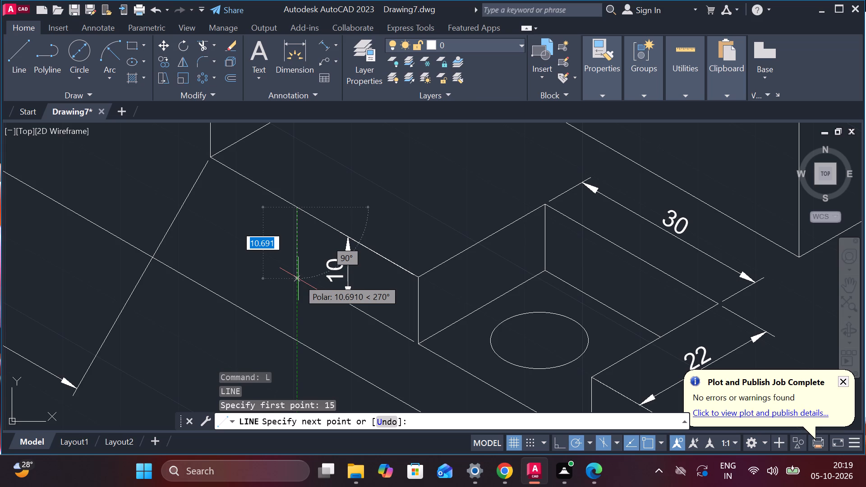
text(10)
key(Return)
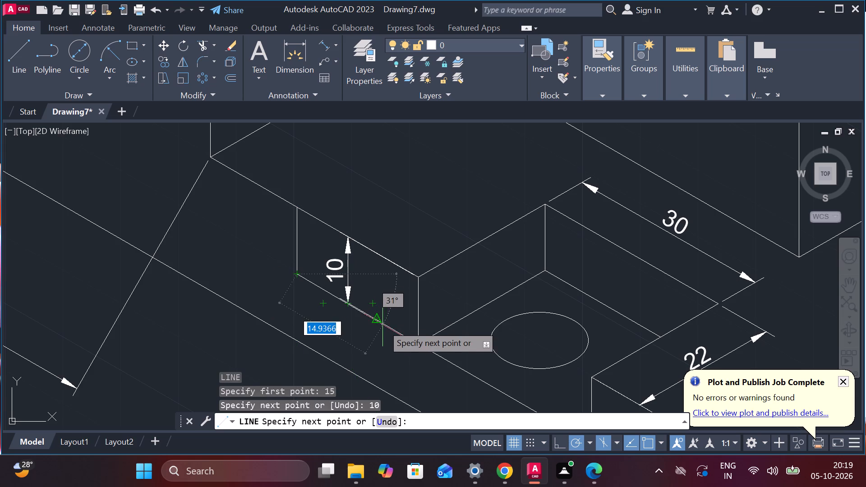
key(Escape)
scroll(318, 276, down, 2)
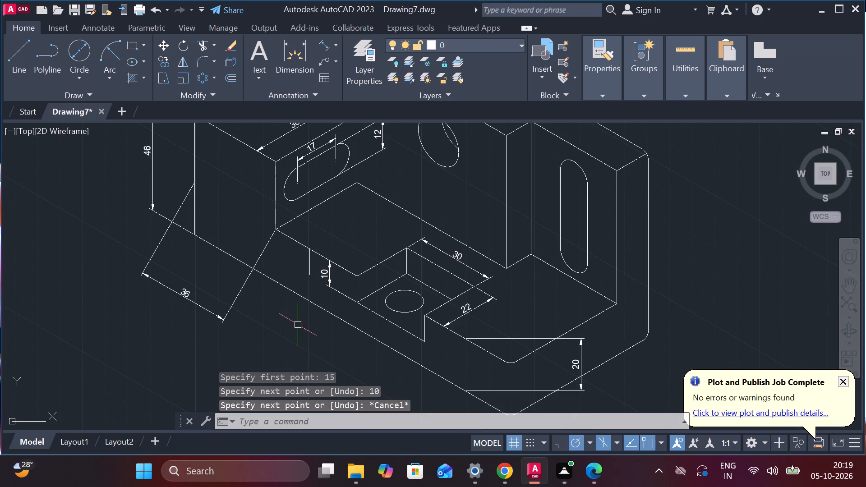
middle_drag(296, 320, 354, 349)
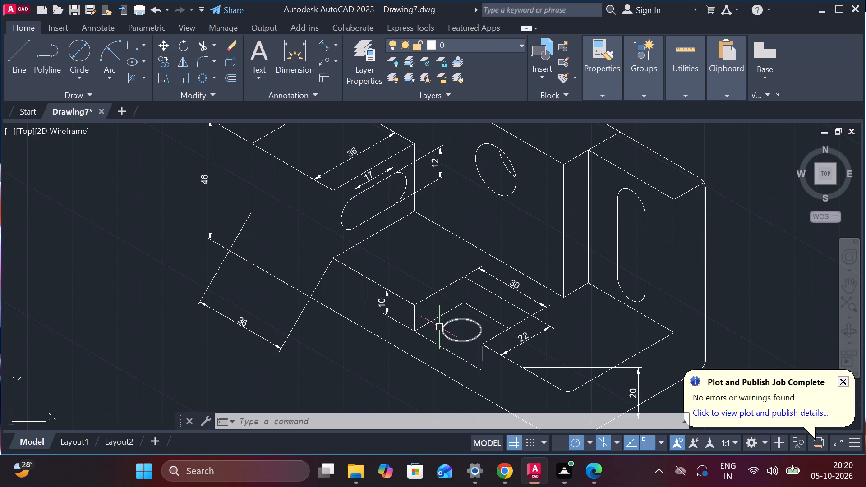
Move the notch's outline, hole ellipse and its 30 and 22 dimensions from the notch's lower front corner to the new vertical line's bottom end.
key(Escape)
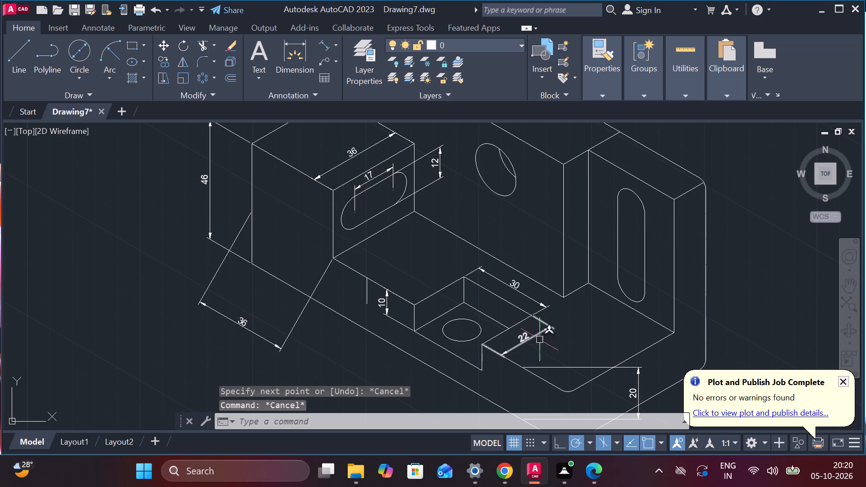
click(574, 352)
key(Escape)
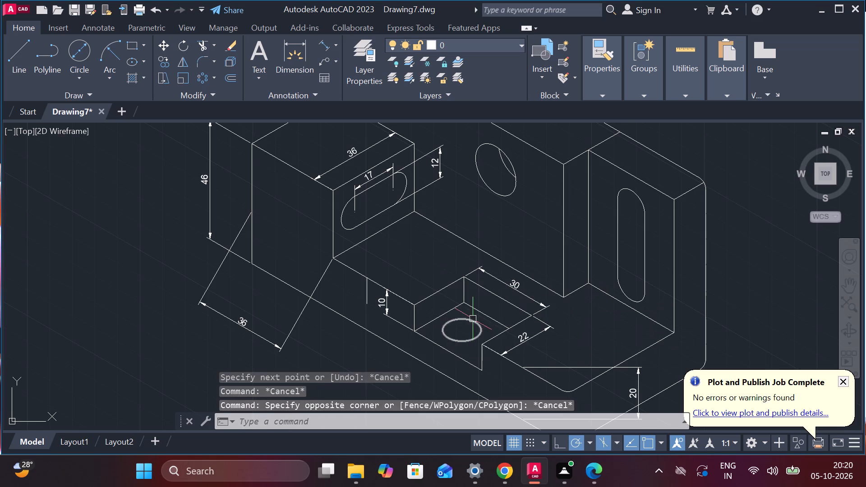
click(506, 330)
click(496, 338)
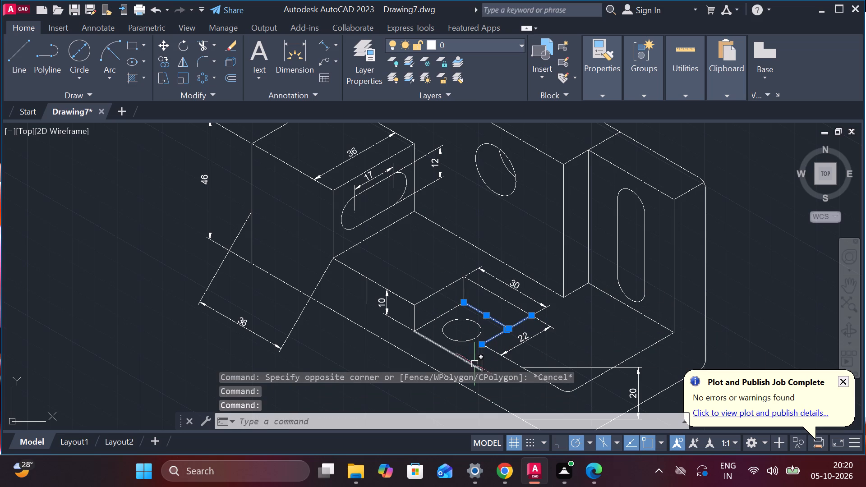
click(484, 356)
click(481, 331)
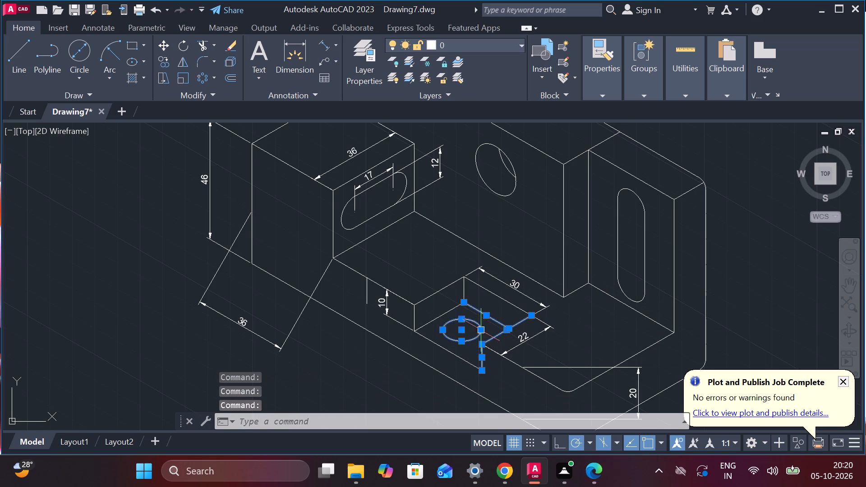
click(451, 312)
click(436, 291)
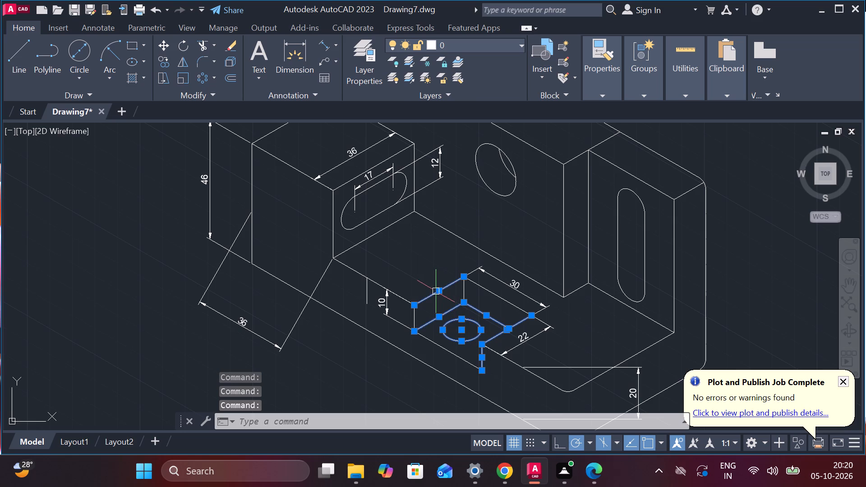
click(497, 298)
click(540, 332)
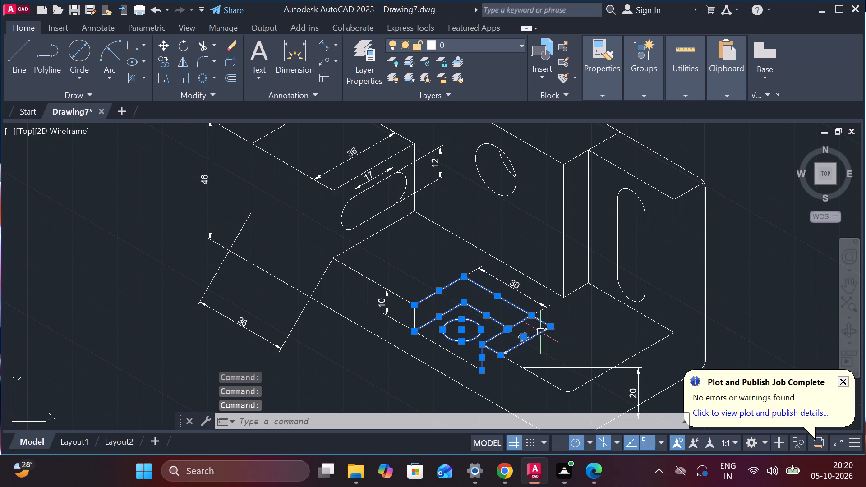
click(515, 290)
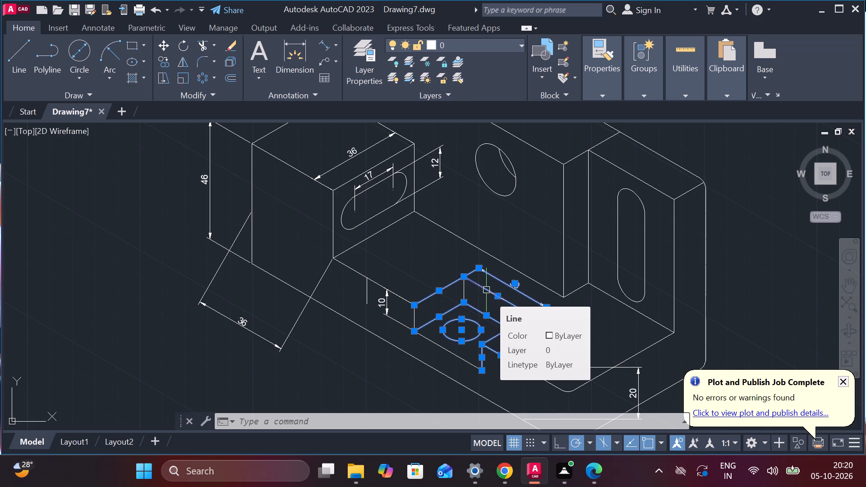
scroll(486, 290, up, 1)
middle_drag(397, 264, 382, 248)
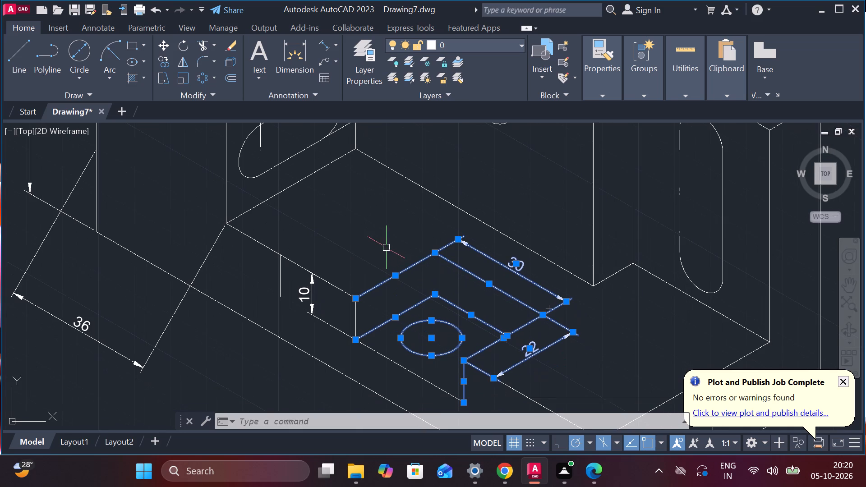
scroll(397, 243, down, 1)
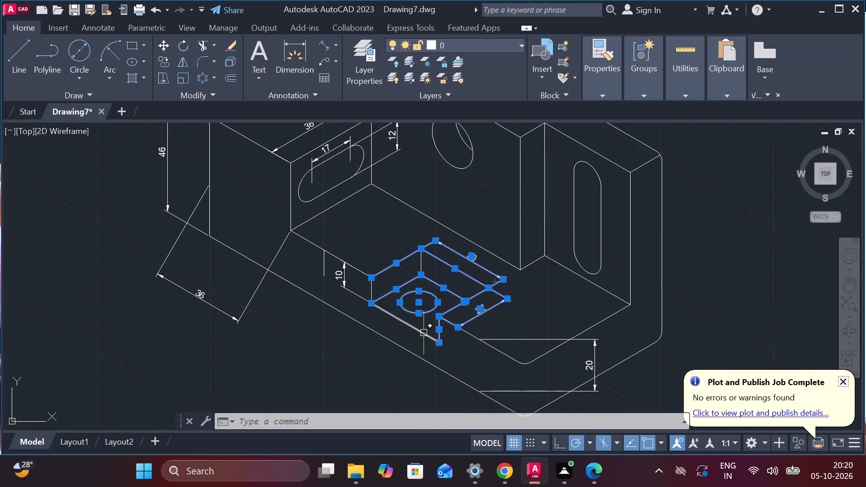
click(424, 333)
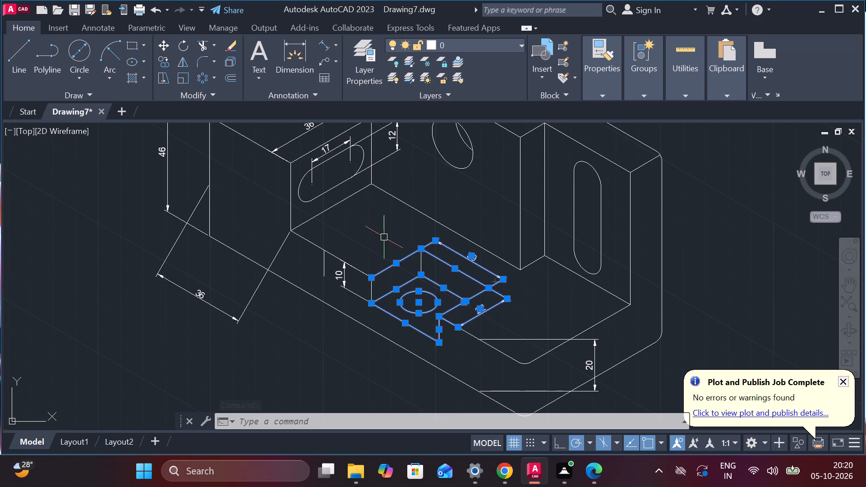
key(m)
key(Return)
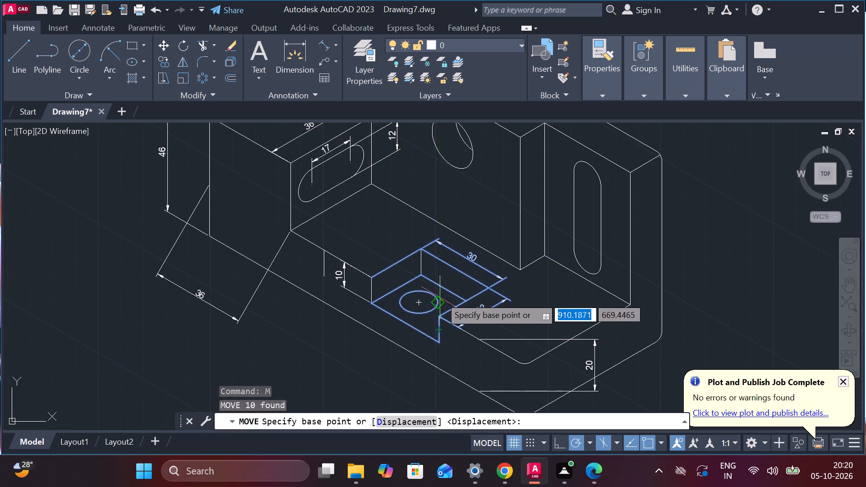
click(373, 302)
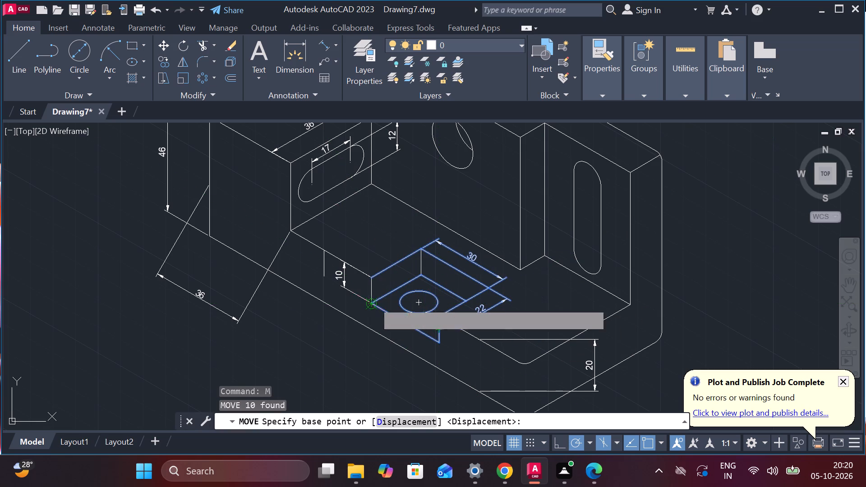
scroll(318, 283, up, 2)
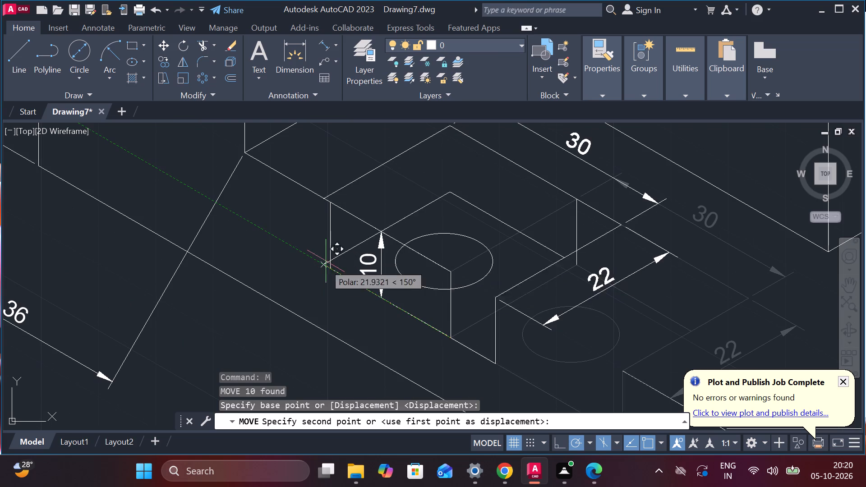
click(331, 268)
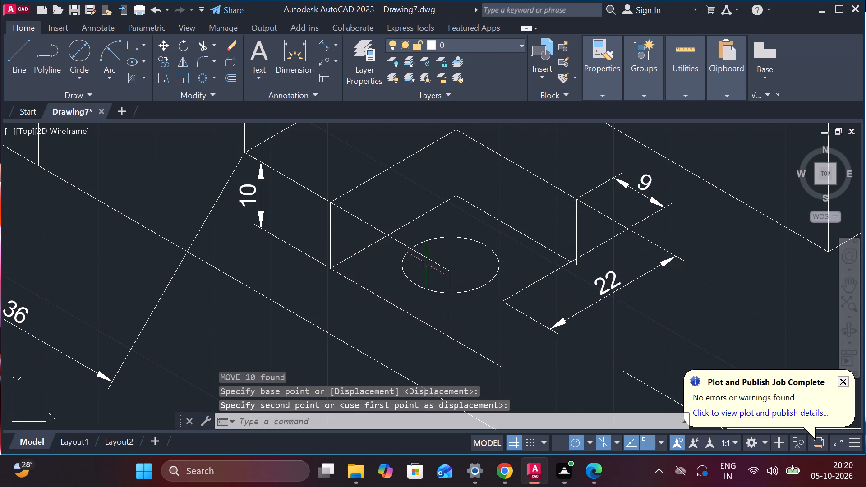
scroll(465, 264, down, 1)
key(Escape)
scroll(632, 289, down, 1)
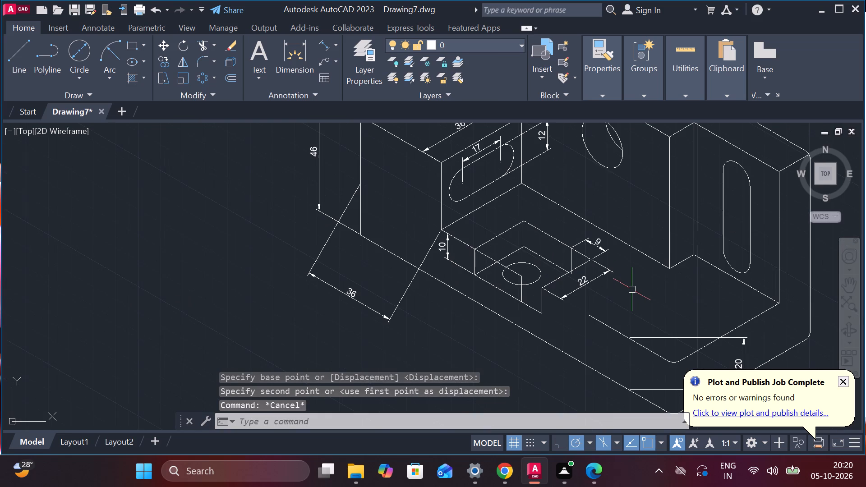
Extend the base's upper long front edge back to meet the moved notch.
middle_click(594, 291)
text(ex)
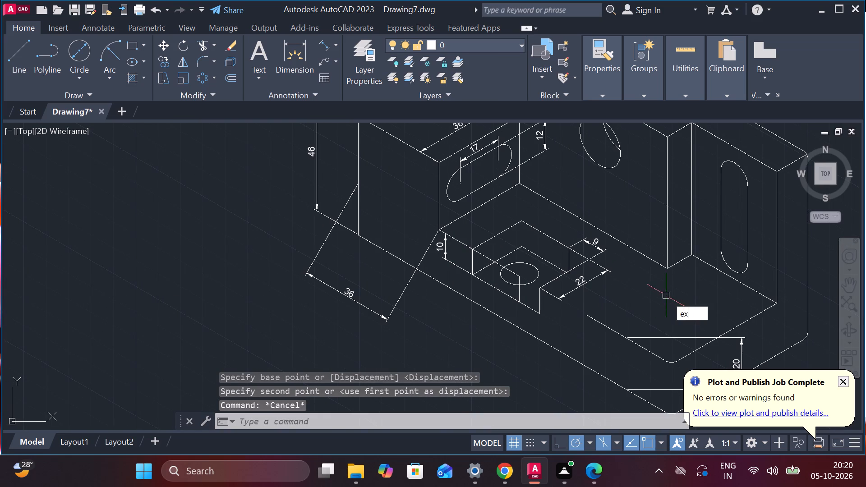
key(Return)
click(601, 321)
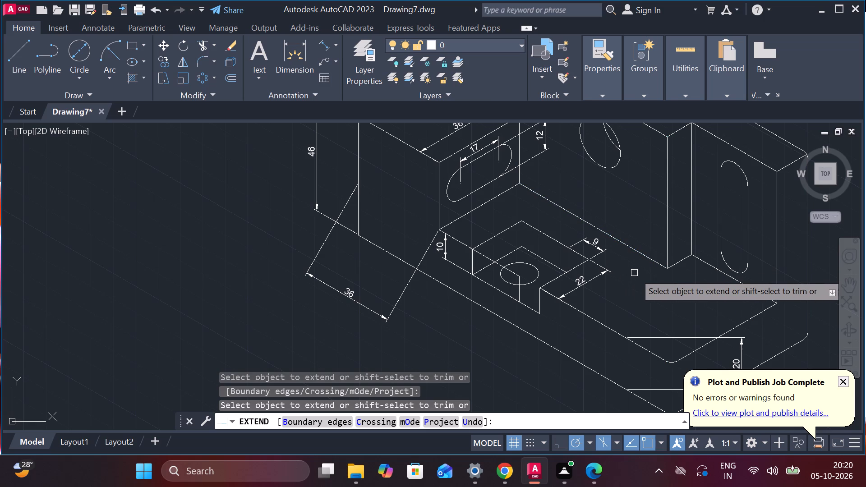
scroll(634, 273, down, 1)
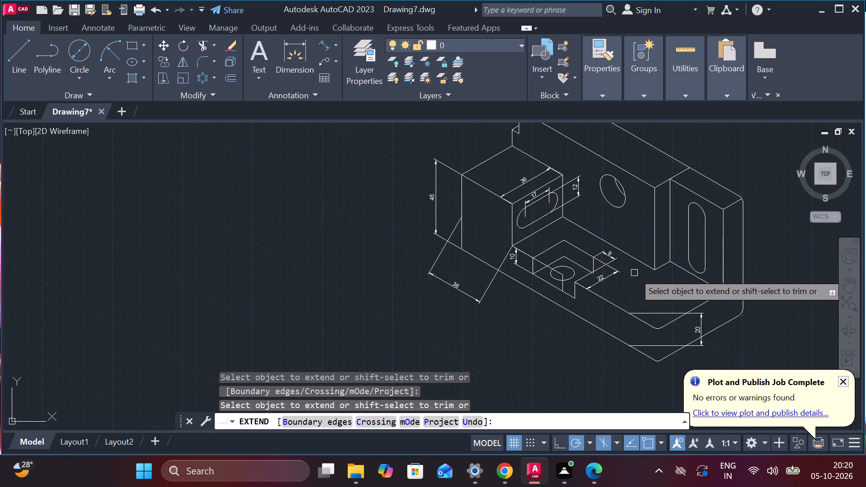
scroll(629, 270, up, 1)
scroll(455, 240, up, 1)
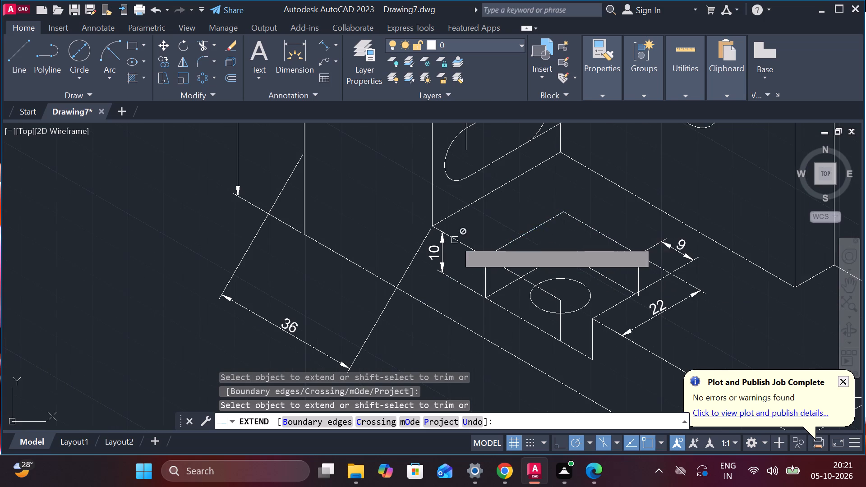
middle_drag(490, 218, 512, 238)
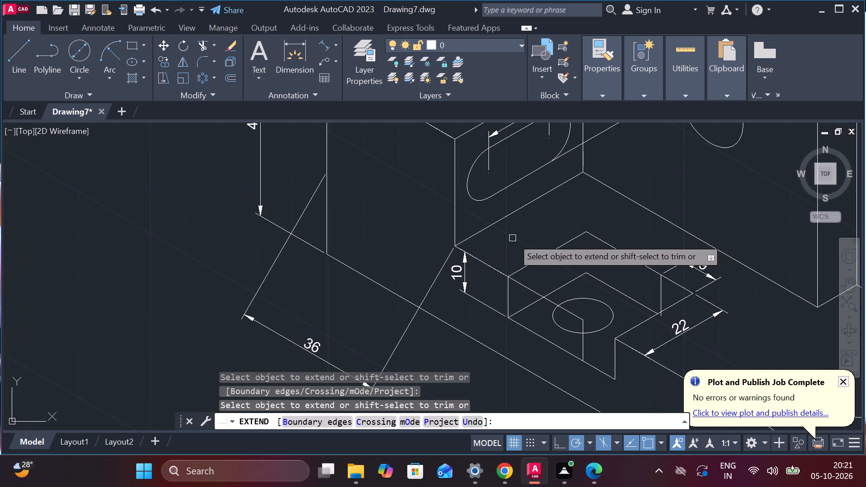
key(Escape)
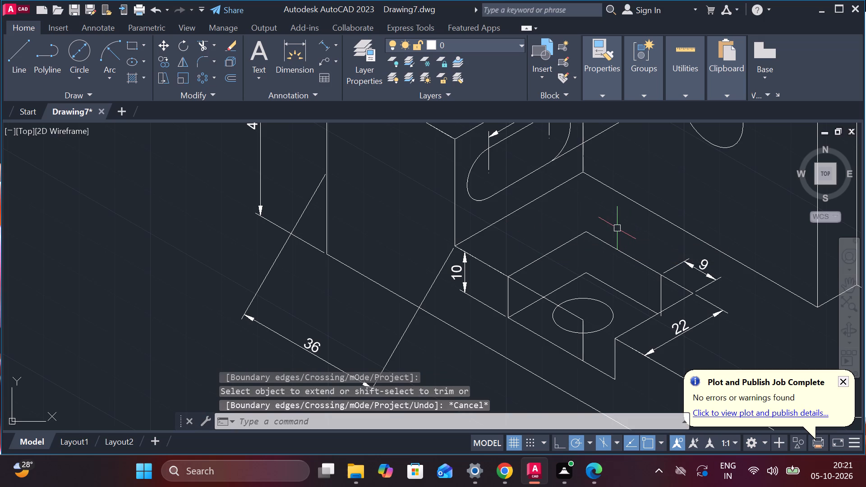
Remove the distorted 9 dimension beside the notch with Trim.
scroll(594, 272, down, 1)
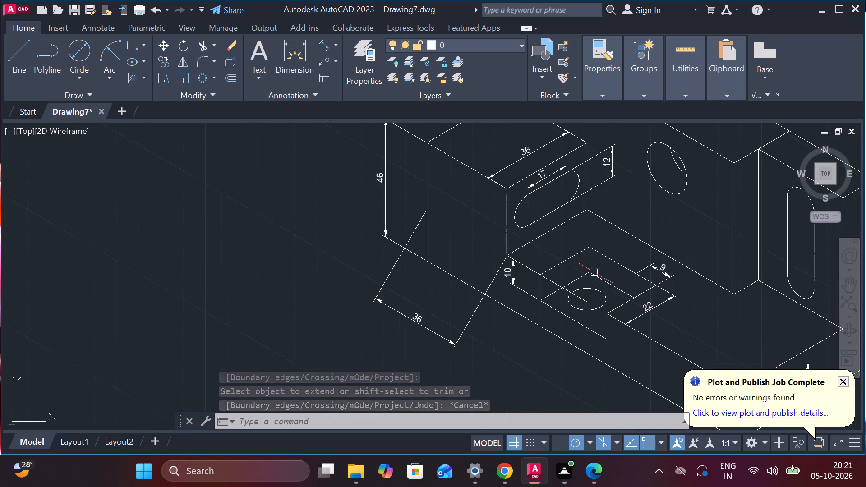
middle_drag(585, 272, 535, 260)
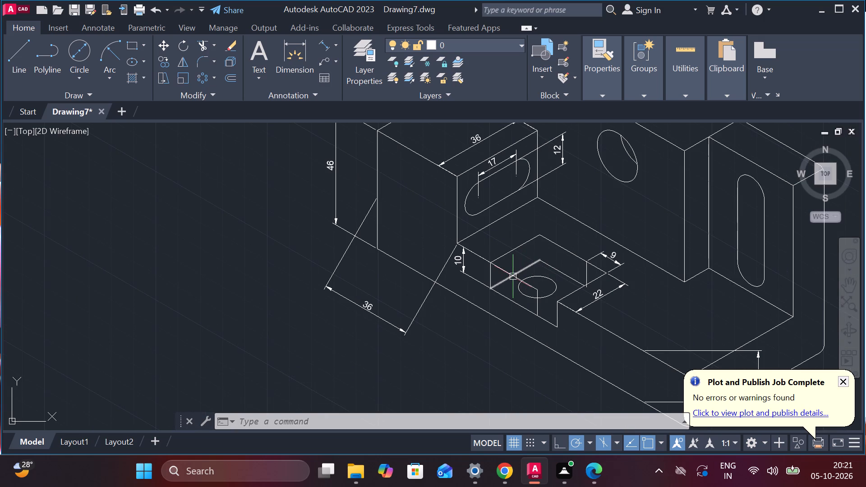
click(513, 276)
key(Escape)
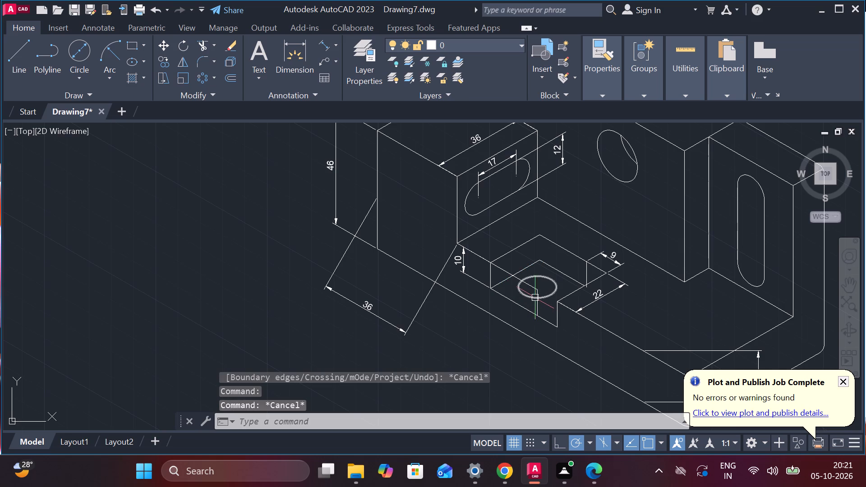
click(536, 298)
key(Escape)
scroll(516, 282, up, 3)
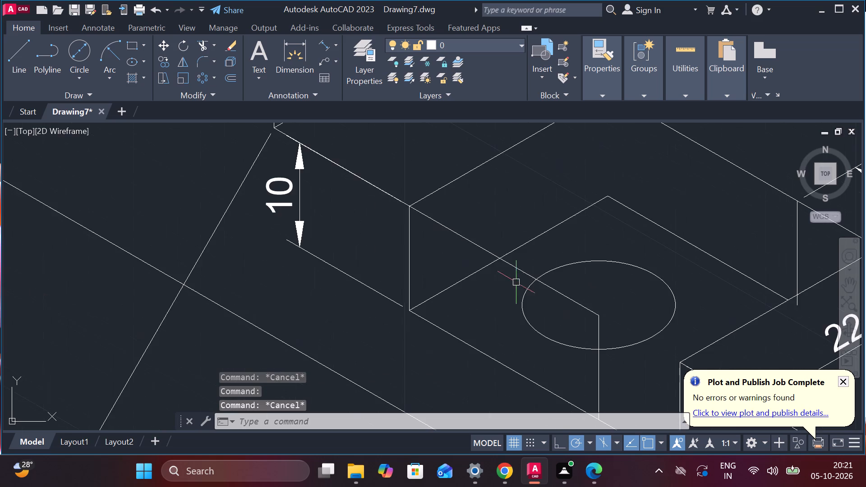
click(515, 266)
scroll(515, 266, down, 3)
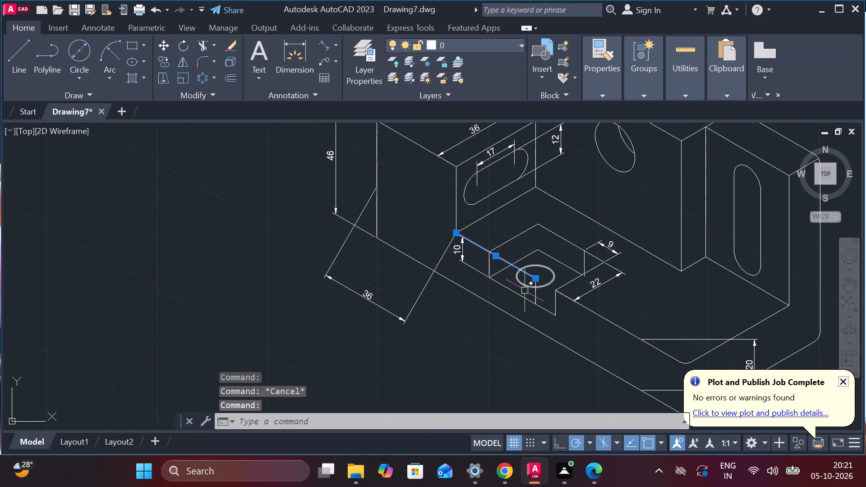
key(Escape)
text(tr)
key(Return)
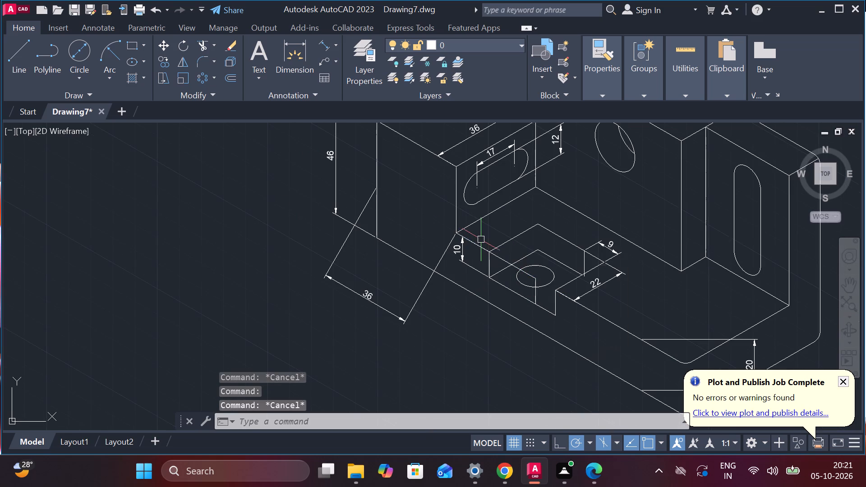
click(624, 262)
click(587, 244)
drag(605, 252, 608, 258)
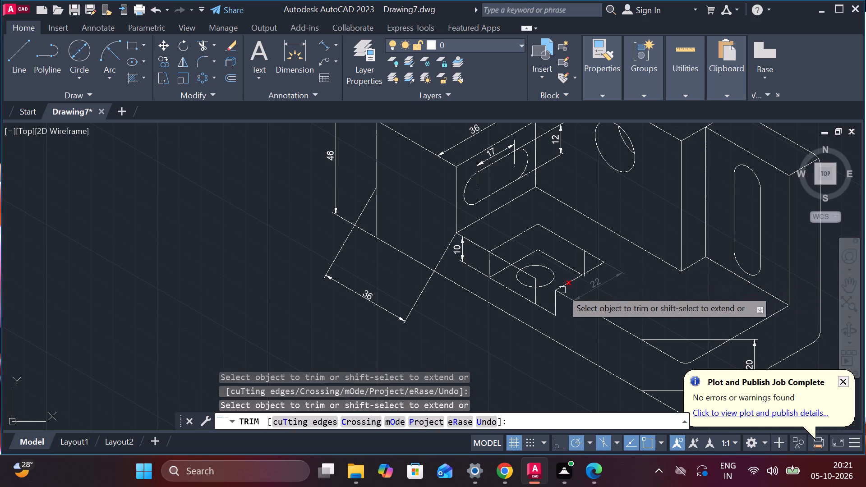
Trim away the old base front edge and the old vertical corner line crossing the notch opening and hole.
scroll(490, 292, up, 1)
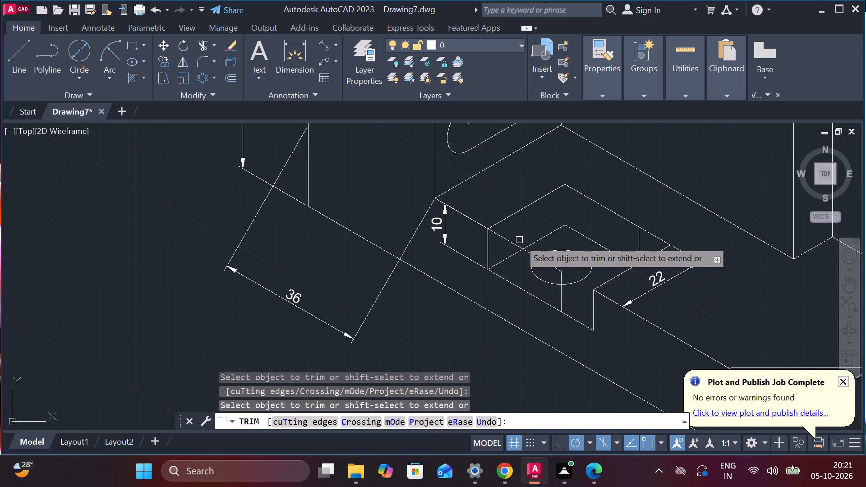
click(503, 236)
click(543, 263)
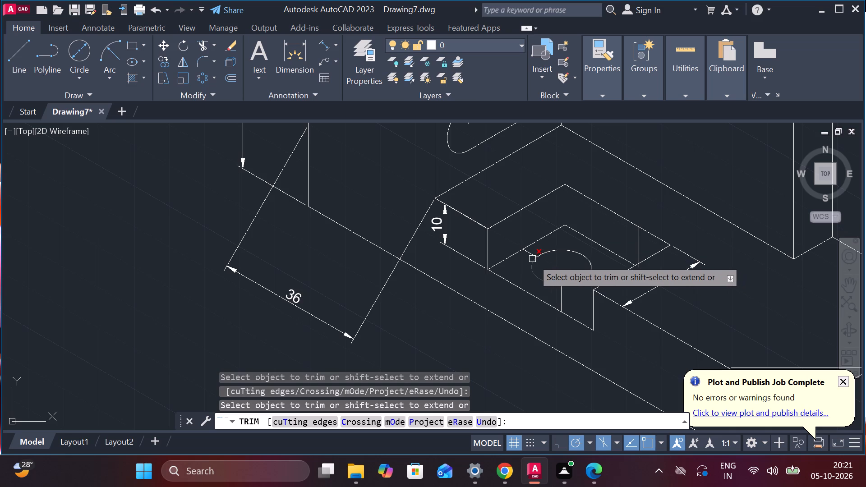
click(531, 256)
click(564, 295)
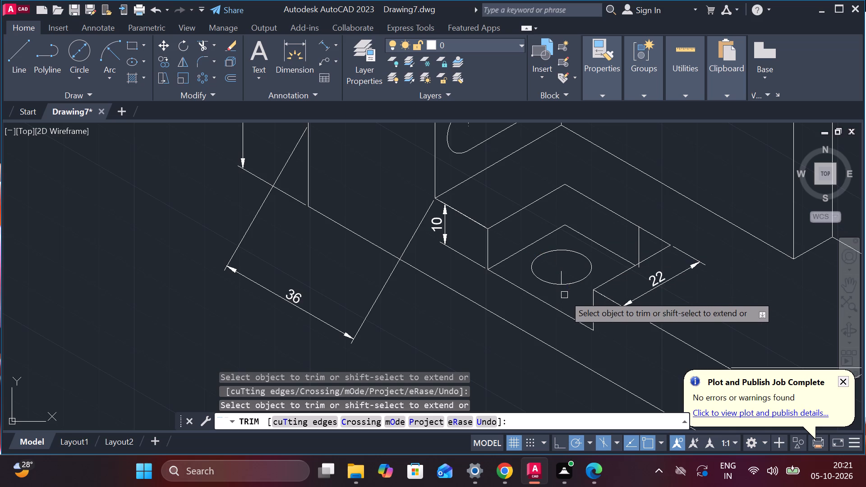
click(561, 276)
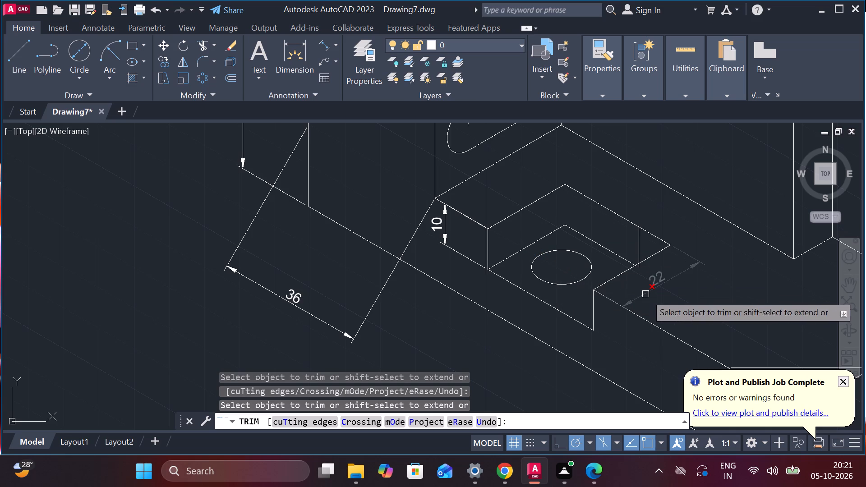
With Trim, remove the 22 dimension, the stray vertical line at the notch's far side and the notch floor's rear edge.
click(648, 294)
click(641, 239)
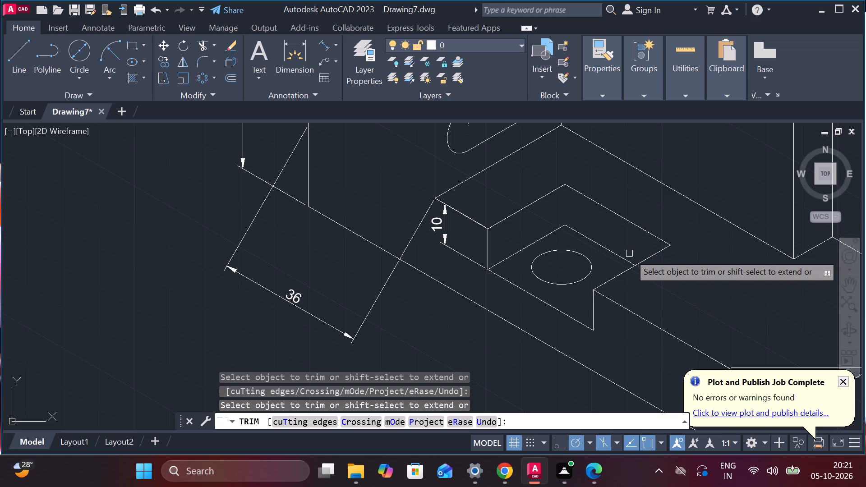
click(638, 263)
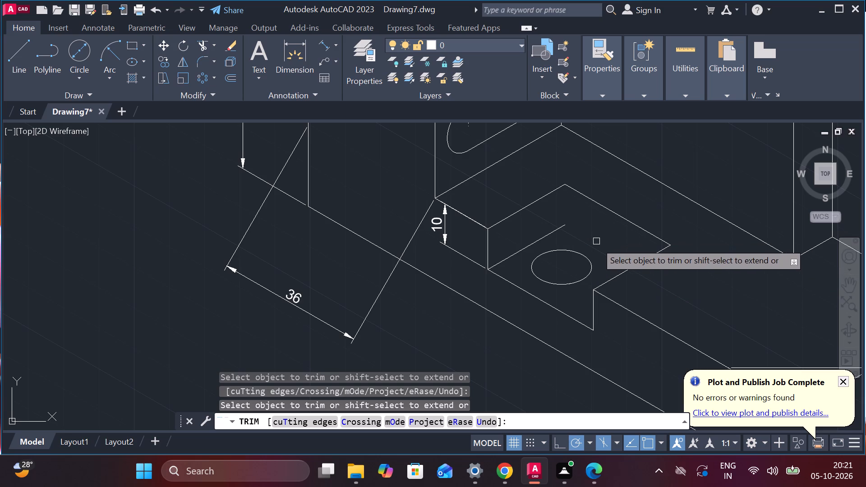
key(Escape)
Erase the leftover 10 dimension beside the notch's front vertical edge.
click(460, 214)
key(e)
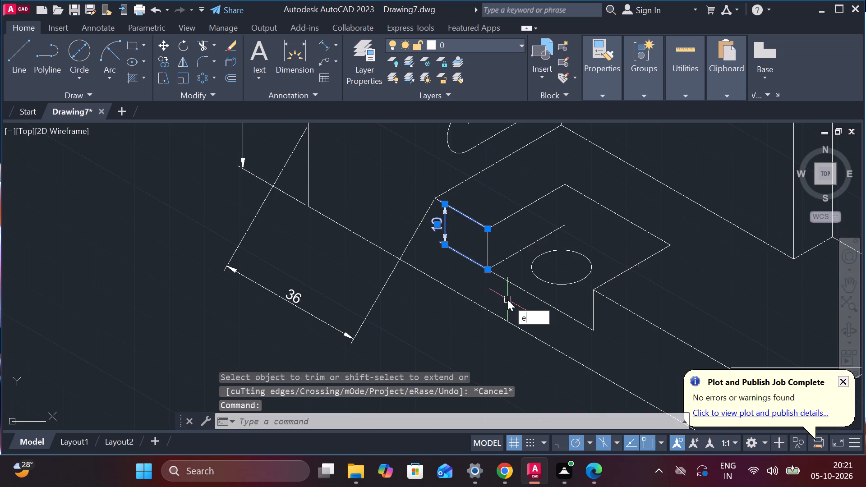
key(Return)
scroll(510, 228, down, 2)
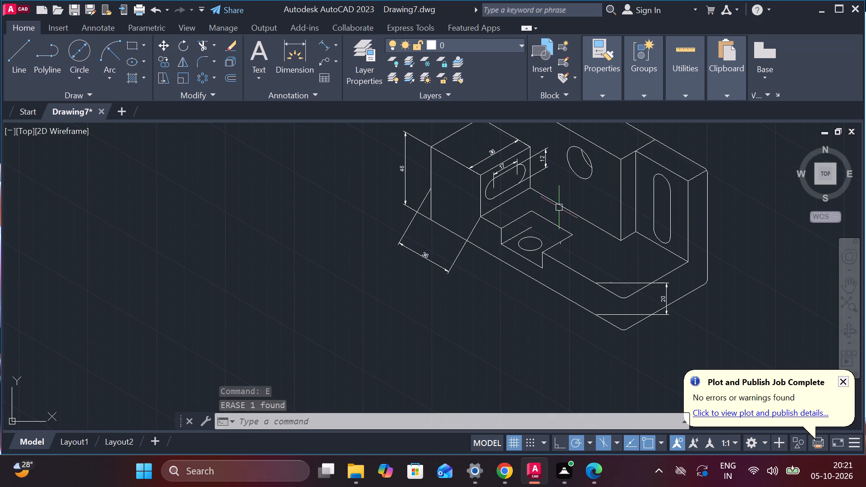
scroll(557, 207, up, 1)
key(Escape)
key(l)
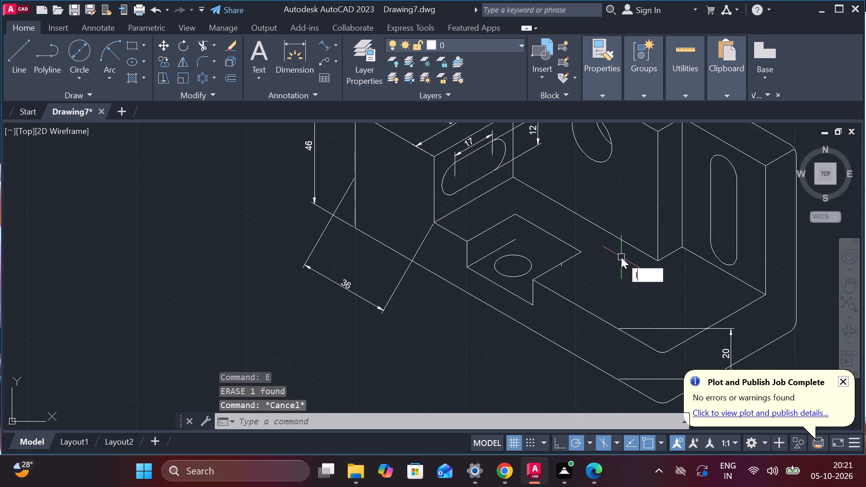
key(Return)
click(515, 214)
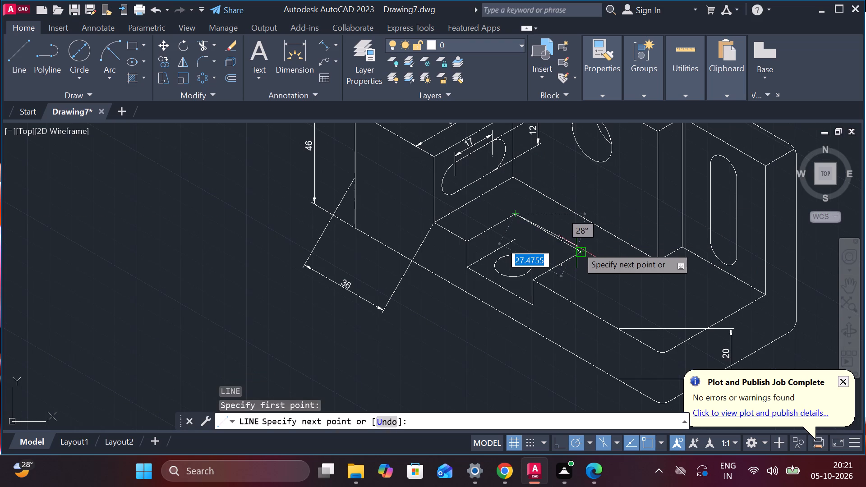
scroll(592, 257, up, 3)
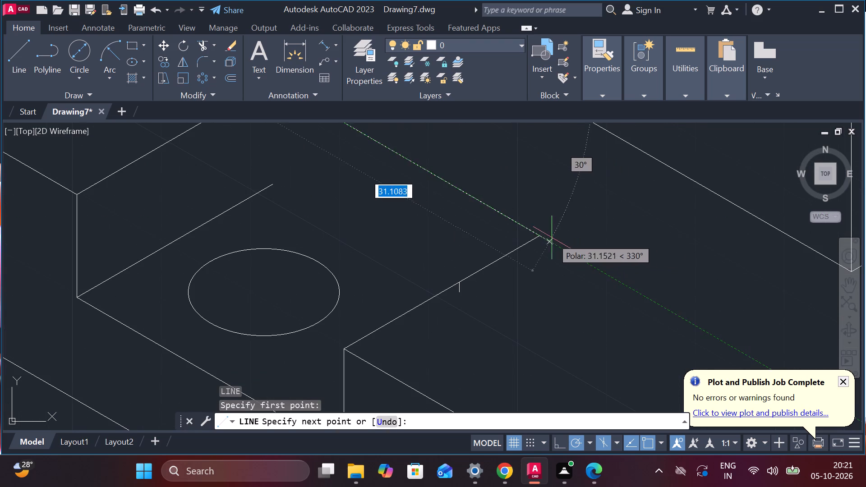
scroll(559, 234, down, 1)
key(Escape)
Erase the tiny leftover vertical line on the notch's upper far side edge.
scroll(507, 275, up, 1)
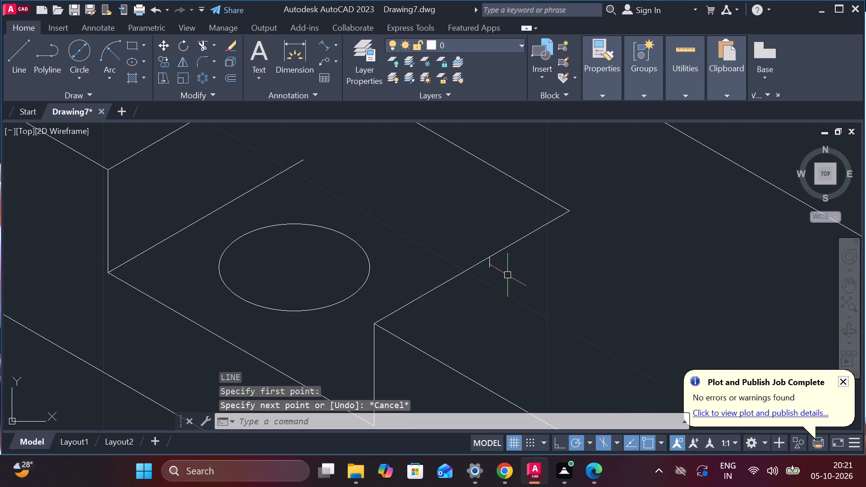
click(491, 266)
key(e)
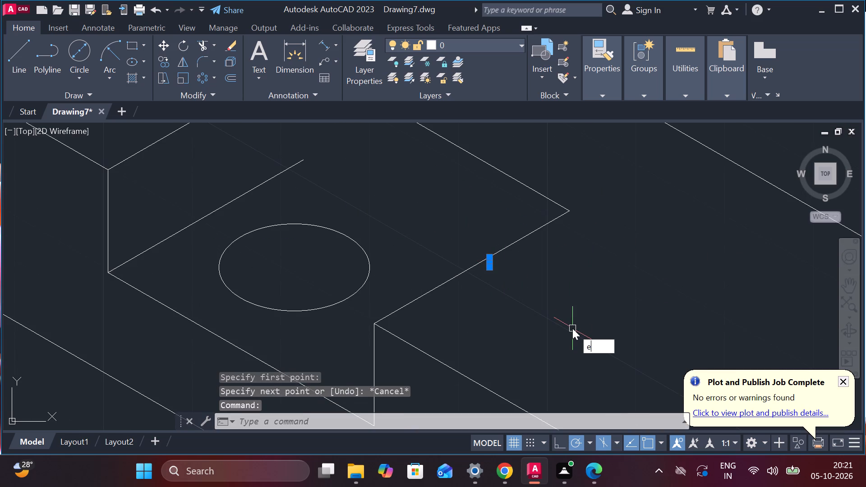
key(Return)
scroll(572, 328, down, 1)
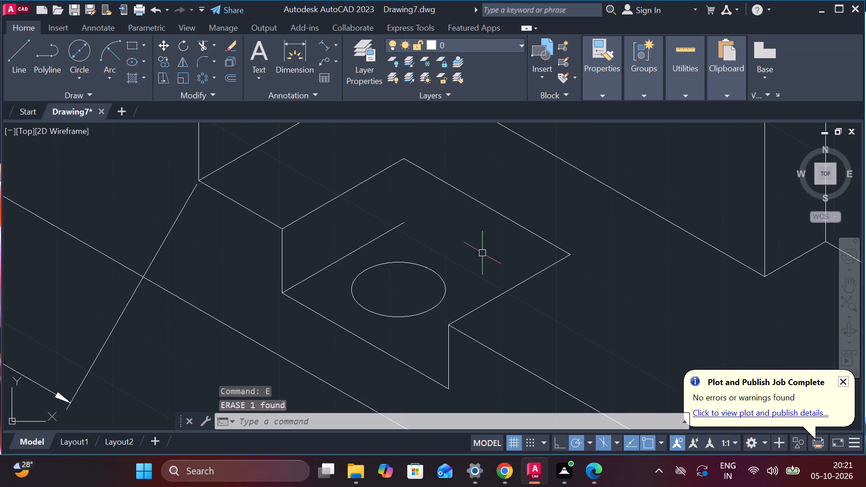
Draw the notch's inner vertical edge down from its upper rear corner and trim the excess below the floor corner.
scroll(513, 275, down, 1)
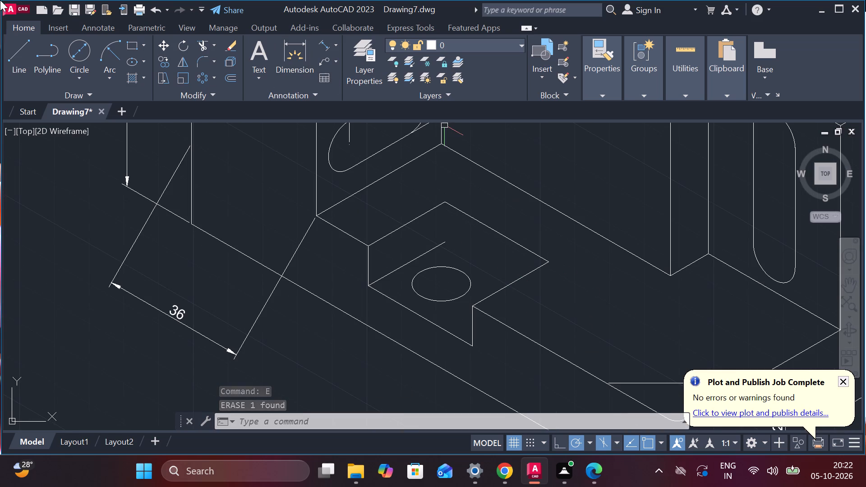
click(35, 42)
click(13, 45)
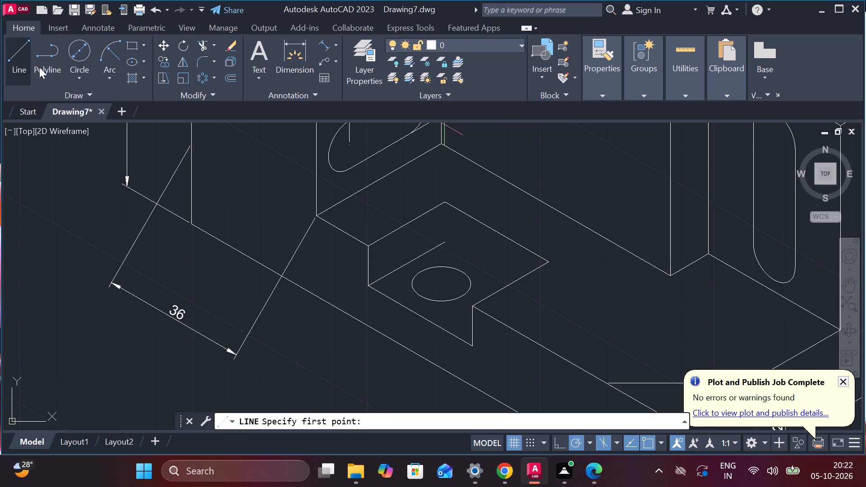
click(446, 206)
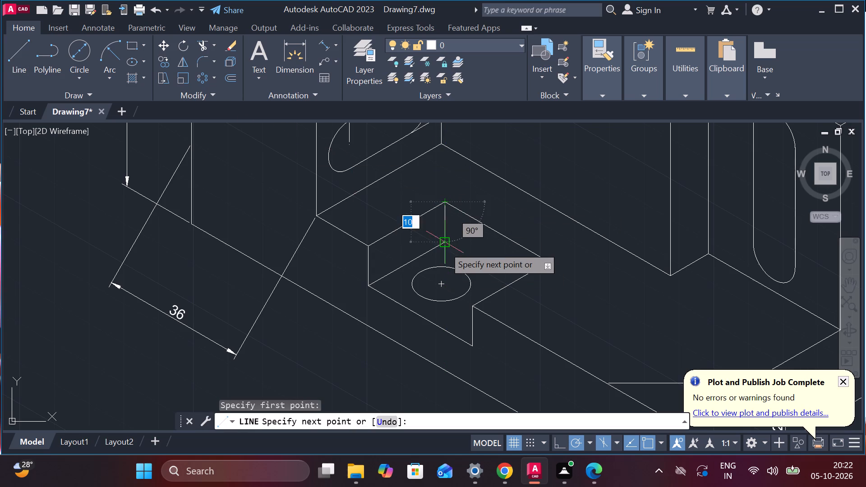
scroll(433, 229, up, 2)
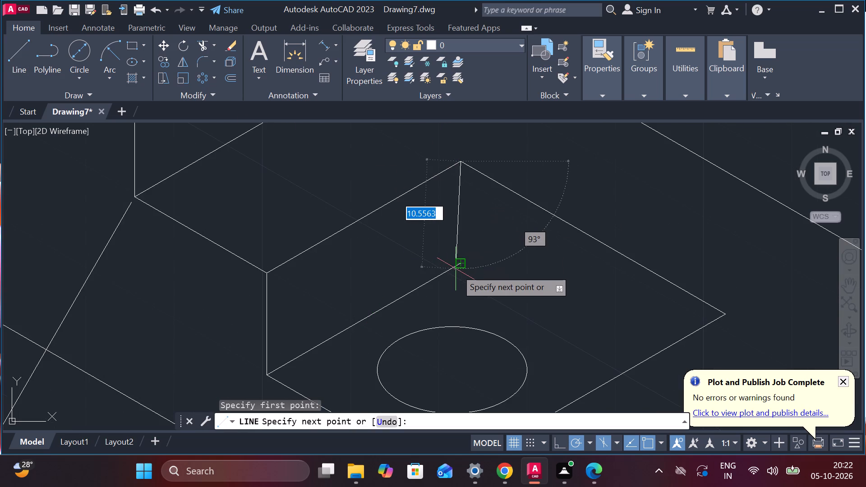
click(451, 303)
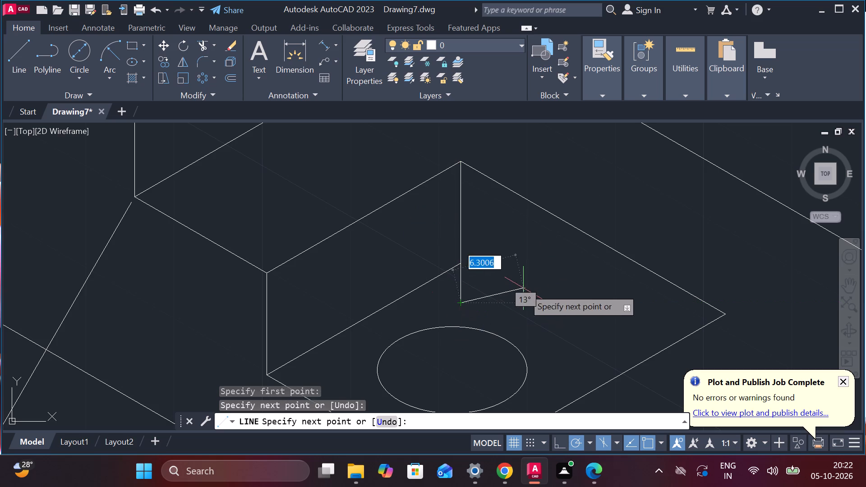
key(Escape)
text(tr)
key(Return)
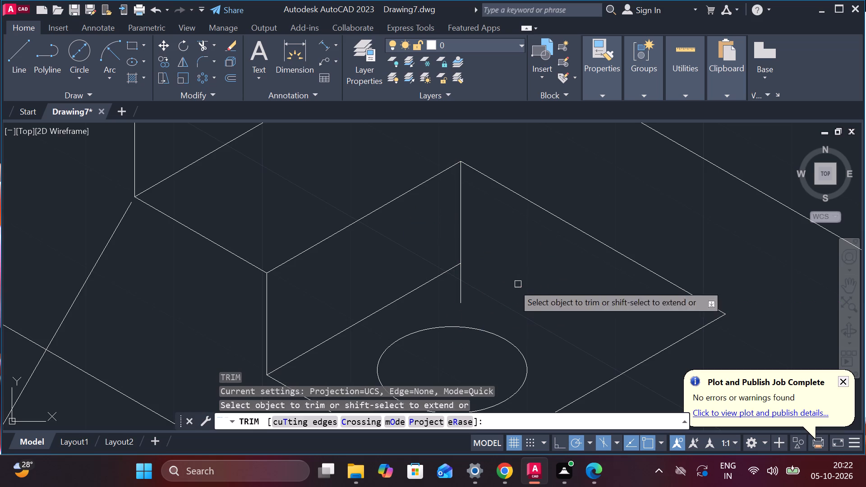
click(462, 278)
key(Escape)
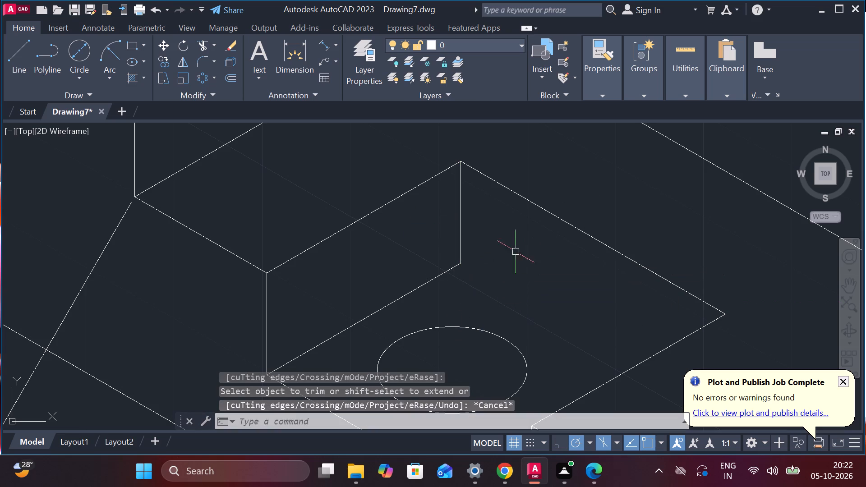
Draw the notch floor's rear edge from the inner floor corner at 330° and trim the part beyond the upper side edge.
click(26, 45)
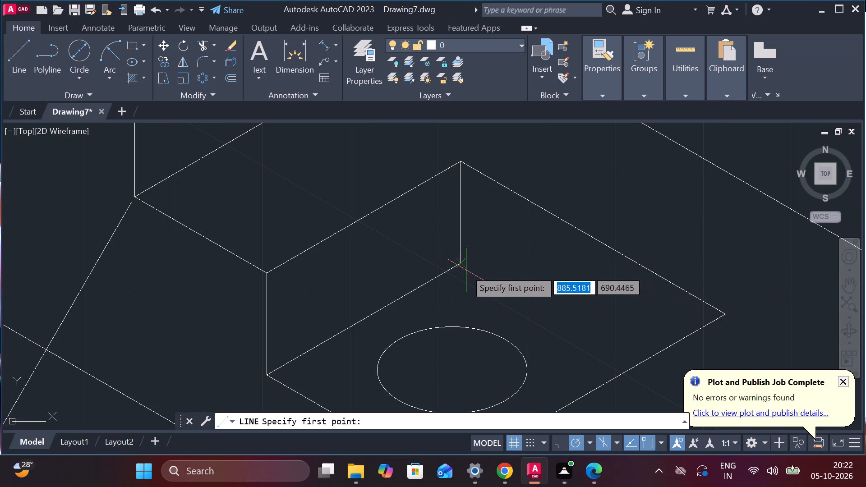
click(460, 265)
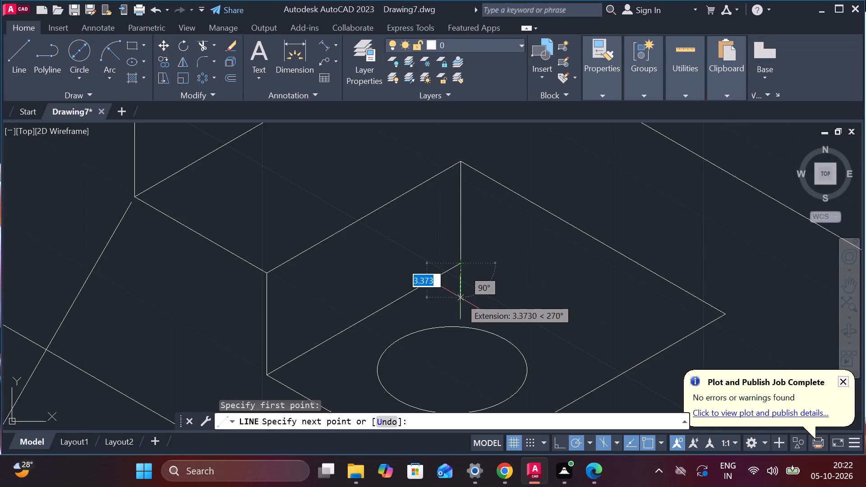
scroll(465, 296, down, 2)
middle_drag(234, 225, 211, 201)
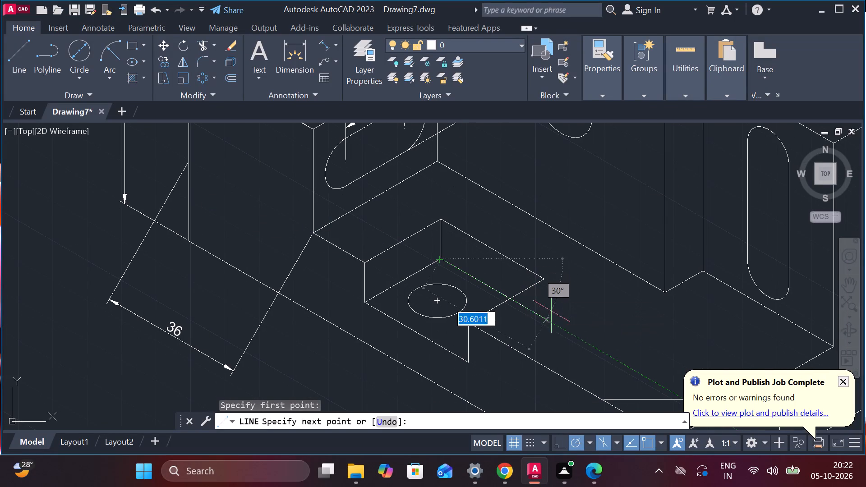
click(549, 317)
key(Escape)
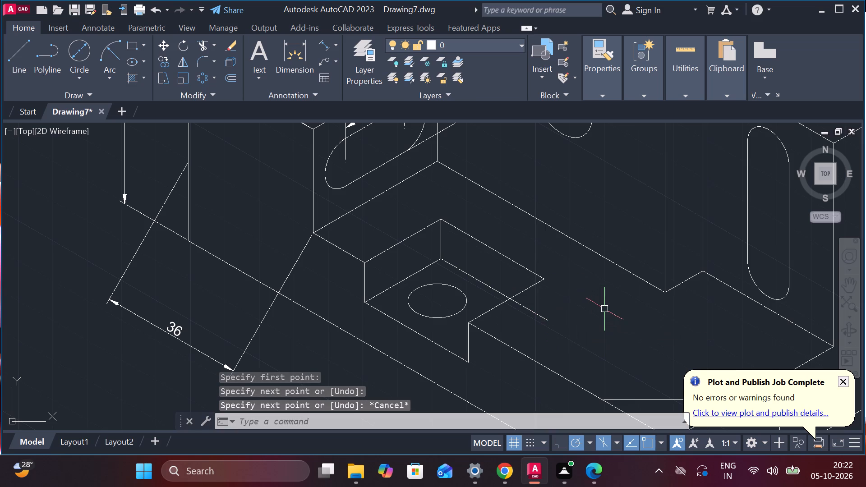
text(tr)
key(Return)
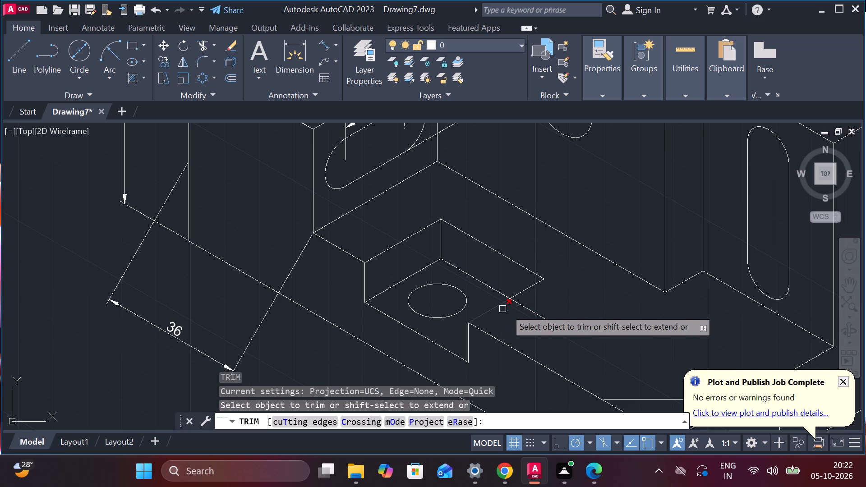
click(527, 309)
Add an aligned dimension to the notch's upper far side edge, placed outside the notch.
scroll(527, 308, down, 1)
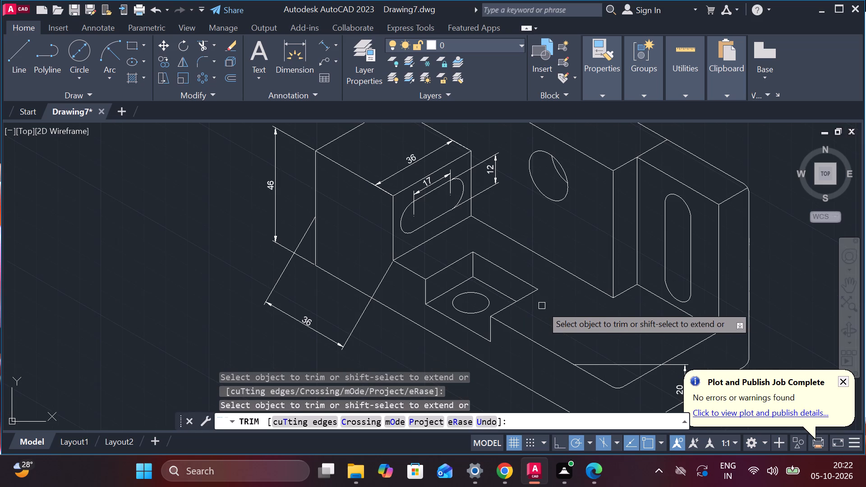
scroll(562, 311, down, 1)
middle_drag(545, 304, 472, 276)
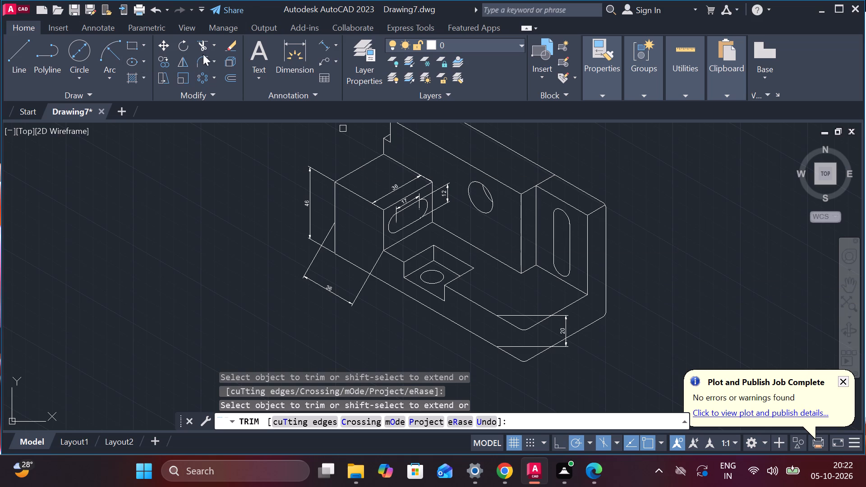
click(322, 46)
scroll(451, 222, up, 2)
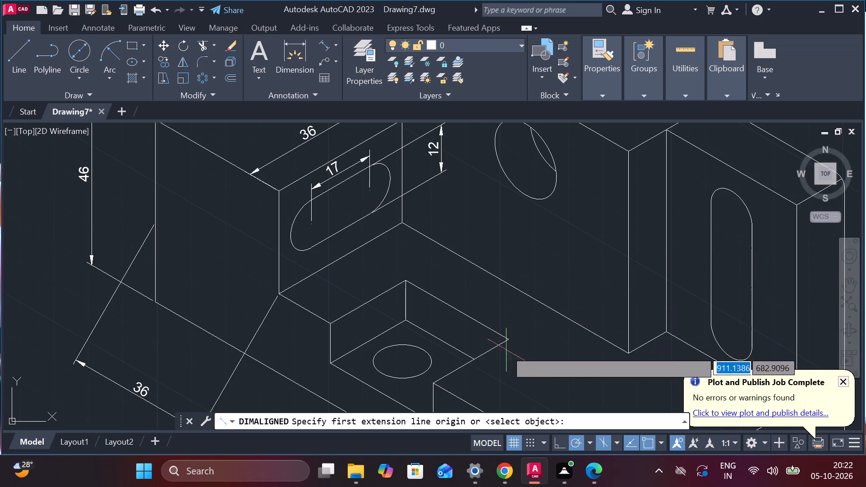
click(433, 380)
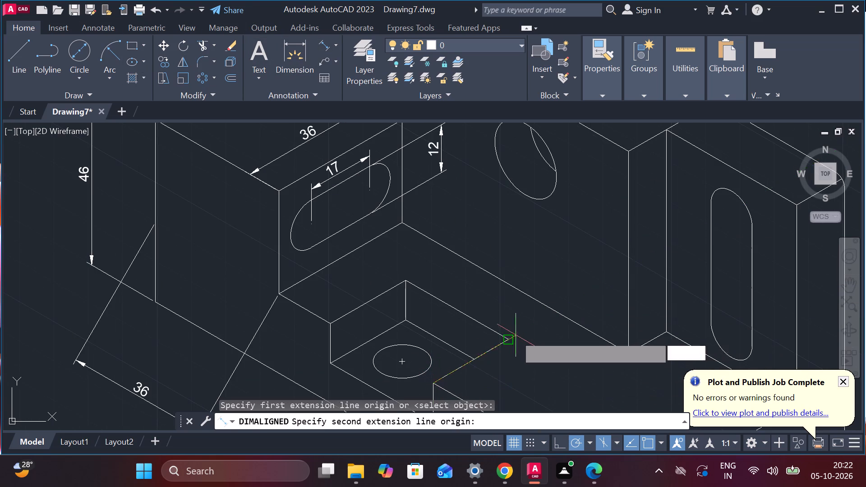
click(508, 337)
middle_drag(504, 355, 410, 231)
click(433, 256)
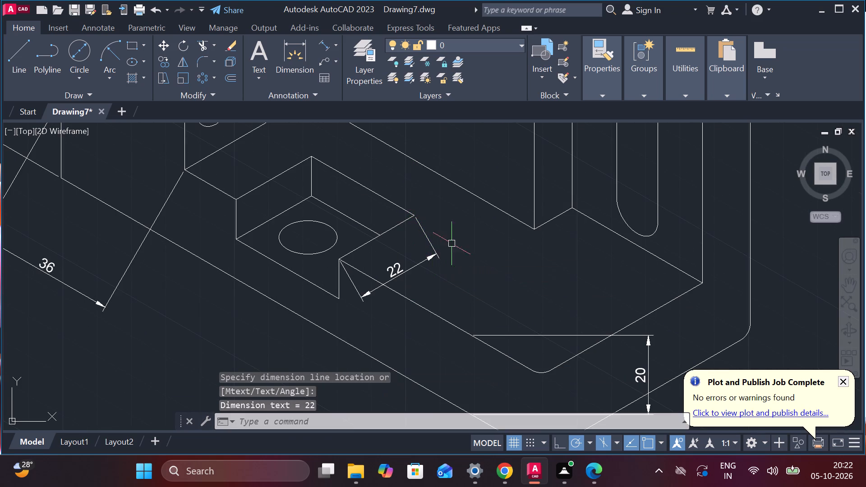
Add aligned dimensions to the notch's upper rear edge and to its vertical edge nearest the slotted block.
key(space)
click(308, 153)
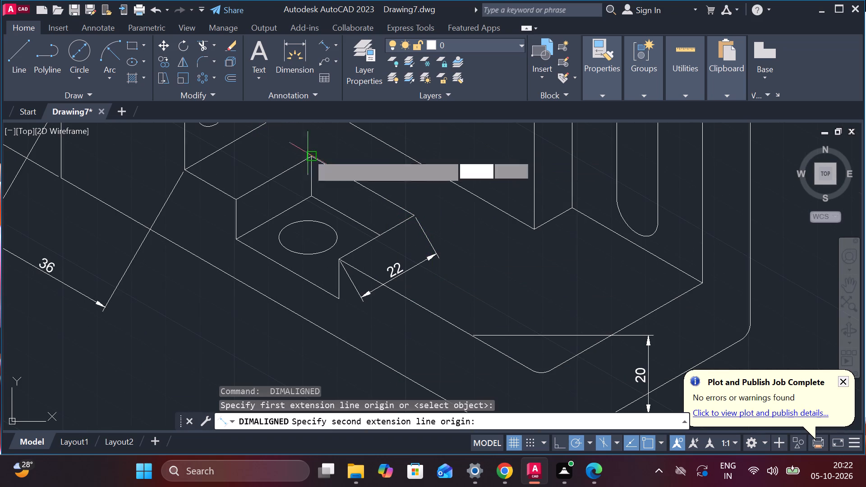
click(410, 215)
click(434, 205)
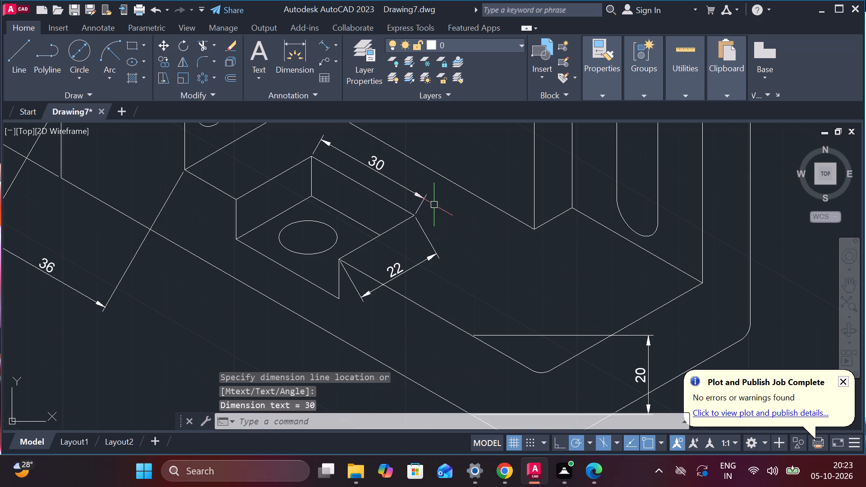
key(space)
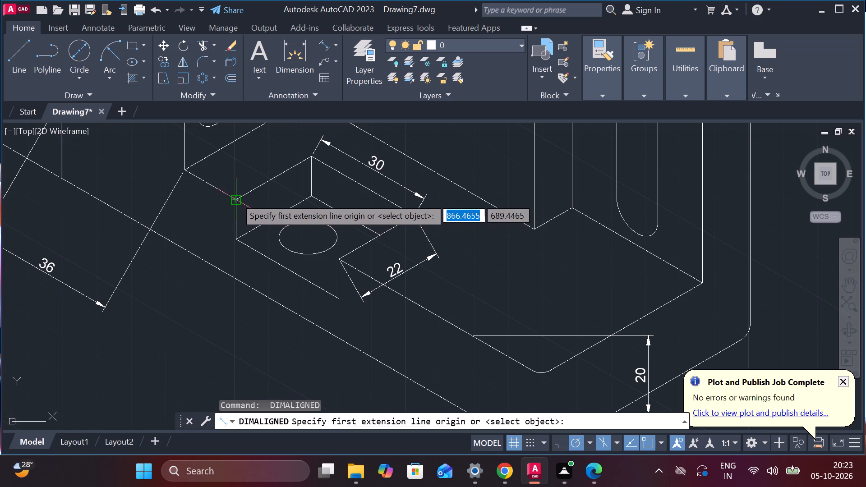
click(235, 198)
click(234, 240)
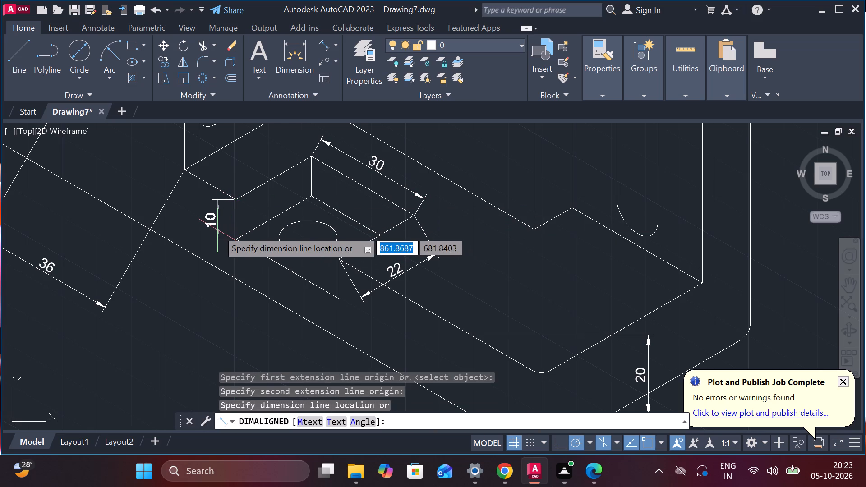
click(216, 230)
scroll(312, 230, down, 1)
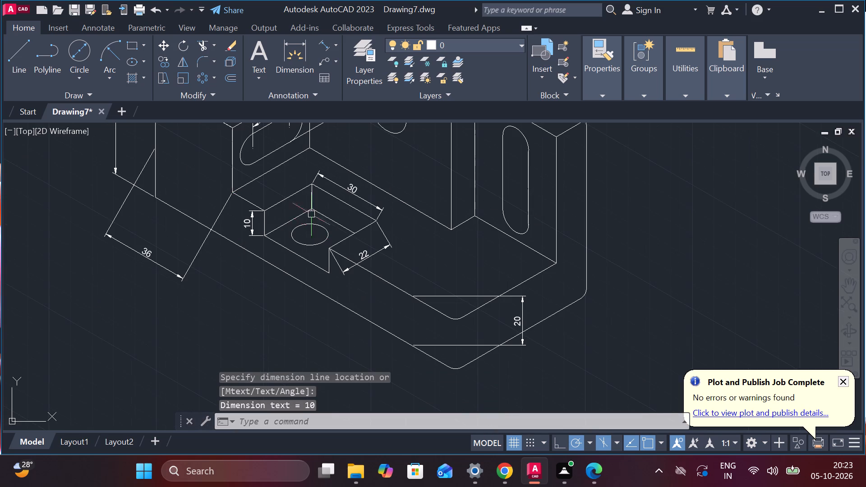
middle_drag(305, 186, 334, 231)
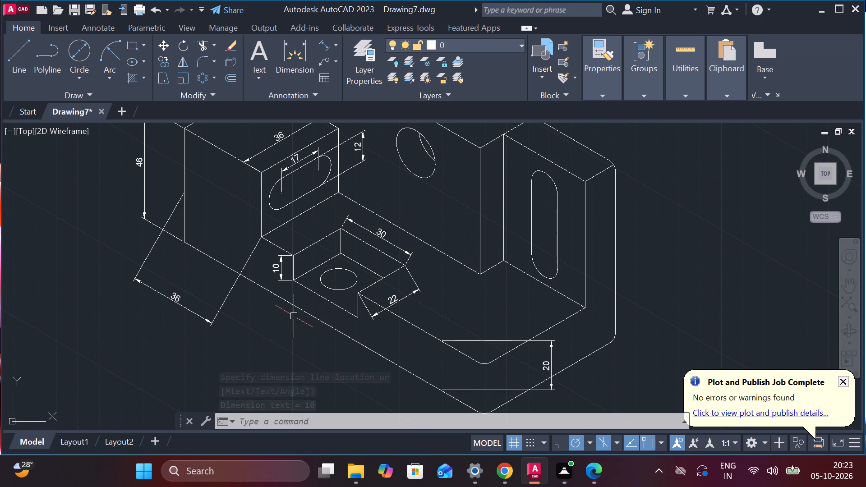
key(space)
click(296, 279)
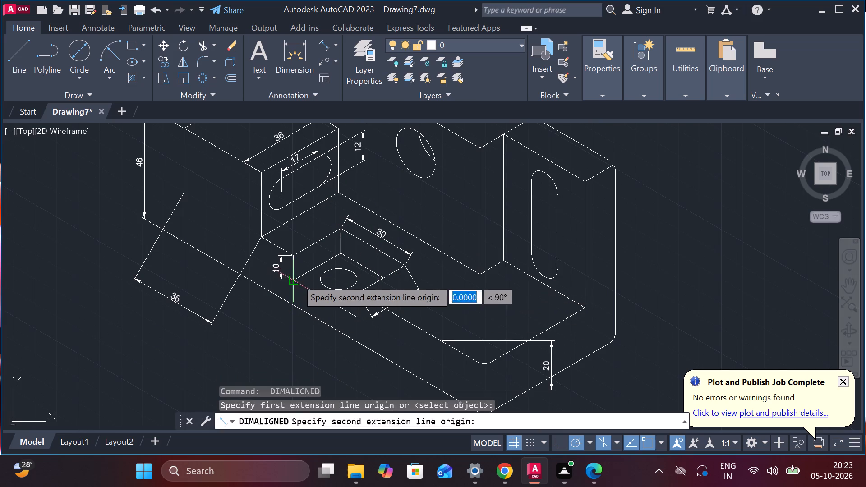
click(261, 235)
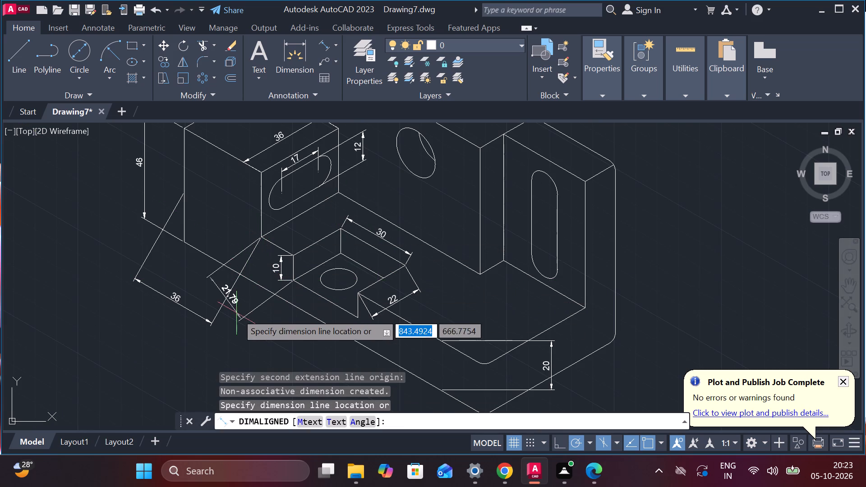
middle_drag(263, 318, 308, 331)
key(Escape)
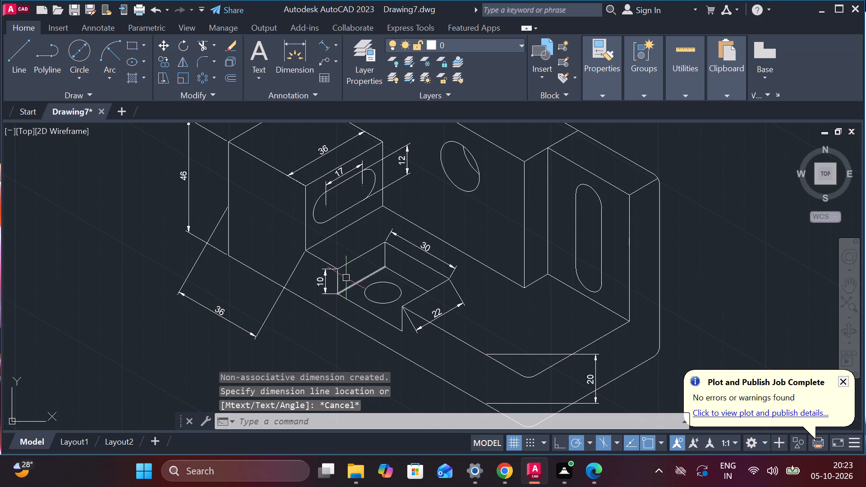
Add an aligned dimension from the notch's near upper corner to the slotted block's base corner, in line with the block's 36 dimension.
click(325, 45)
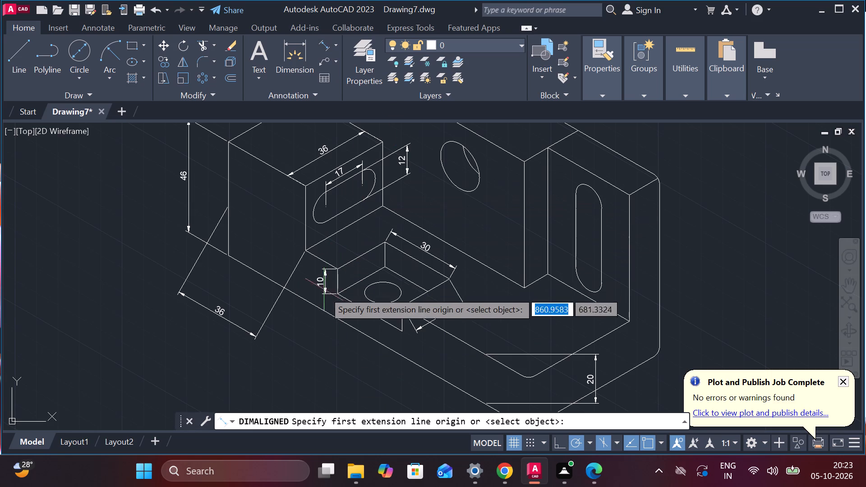
click(335, 271)
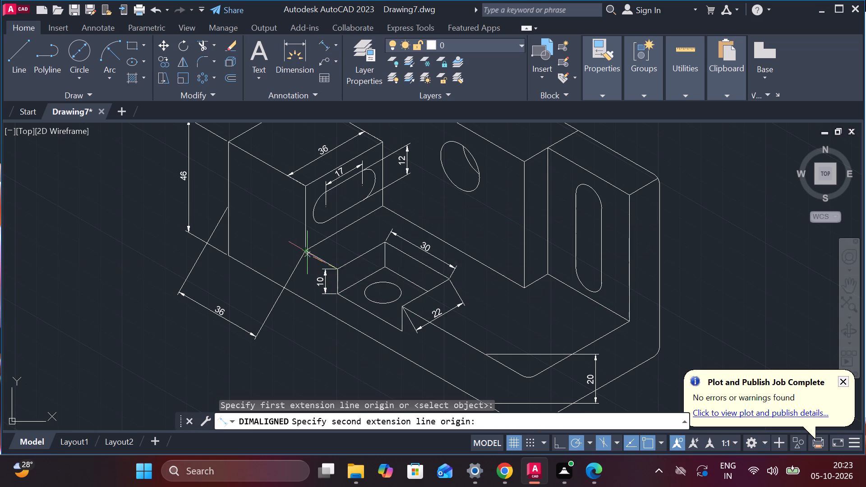
click(307, 252)
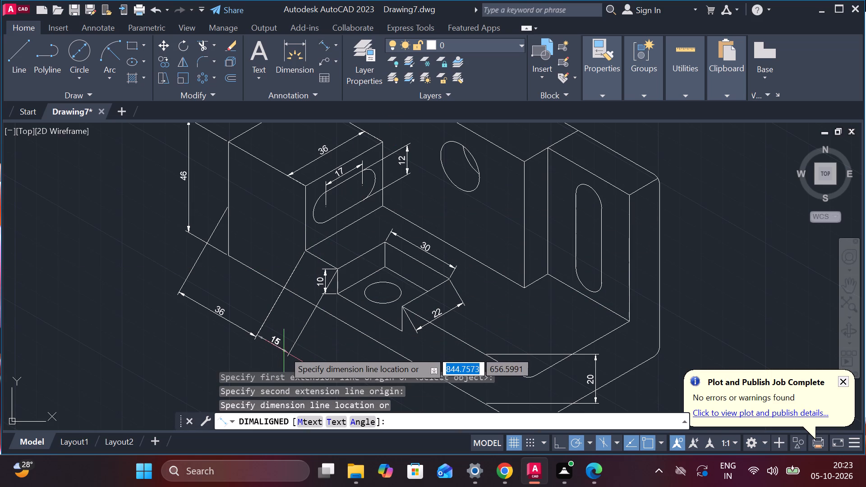
click(283, 352)
Add an aligned dimension from the upright slot's lower arc centre to the end block's outer vertical edge, placed just below the slot.
middle_drag(236, 282, 173, 216)
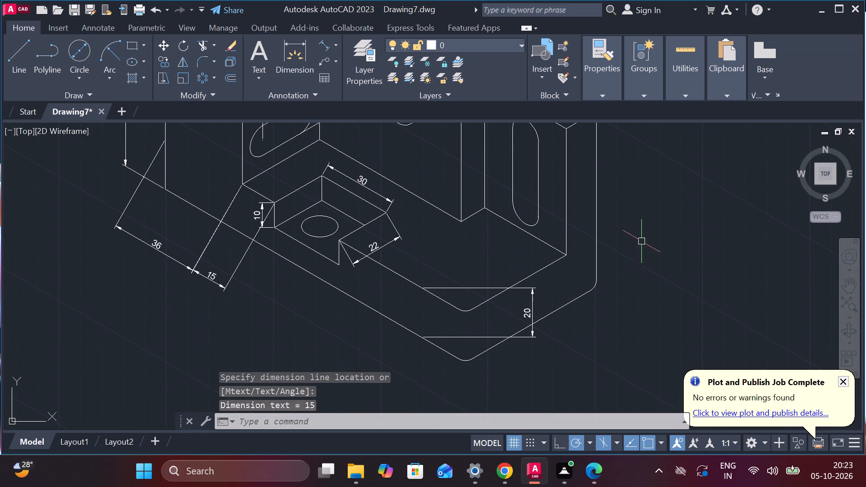
middle_drag(641, 252, 626, 303)
key(space)
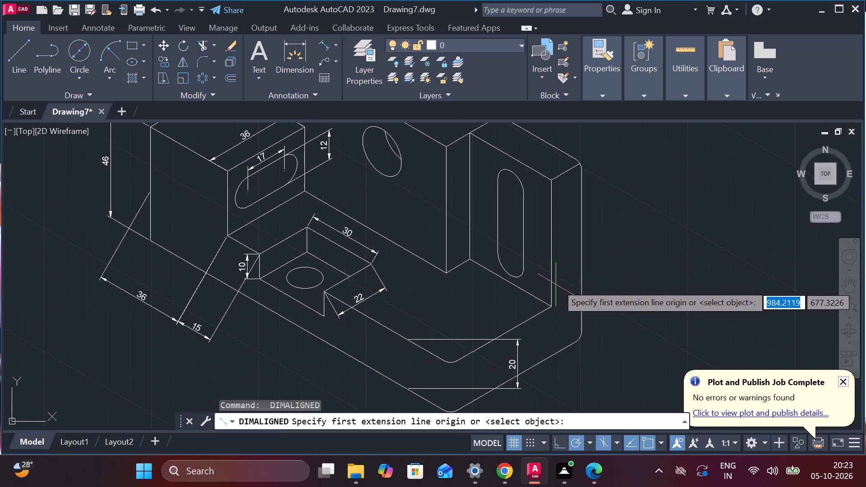
click(512, 261)
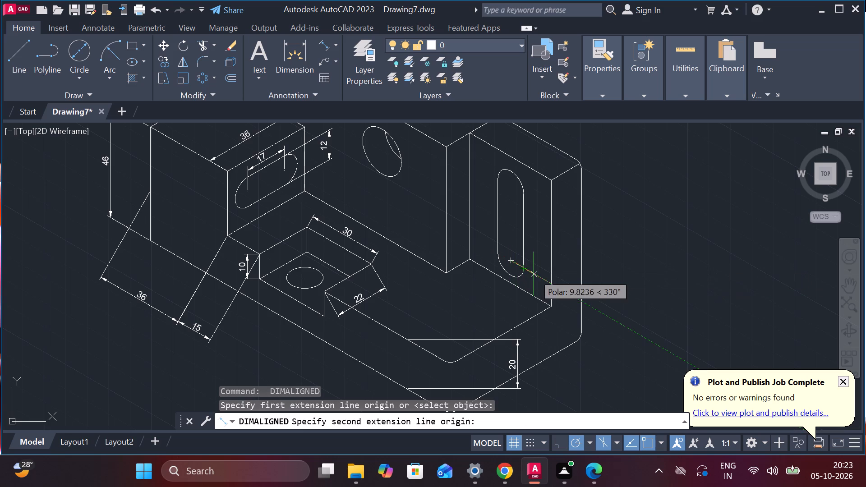
click(551, 283)
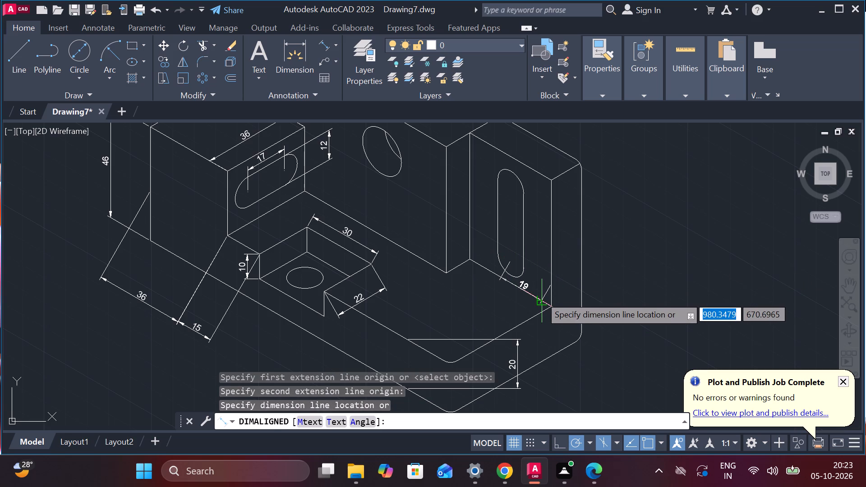
scroll(540, 296, up, 3)
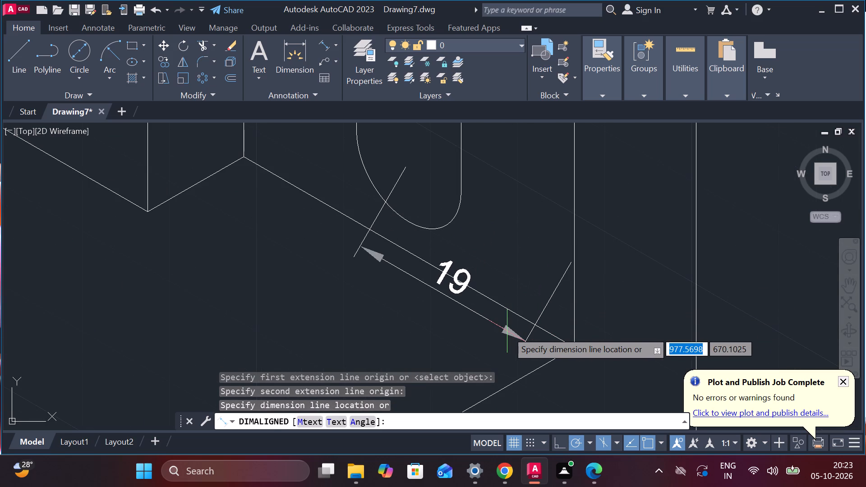
click(544, 311)
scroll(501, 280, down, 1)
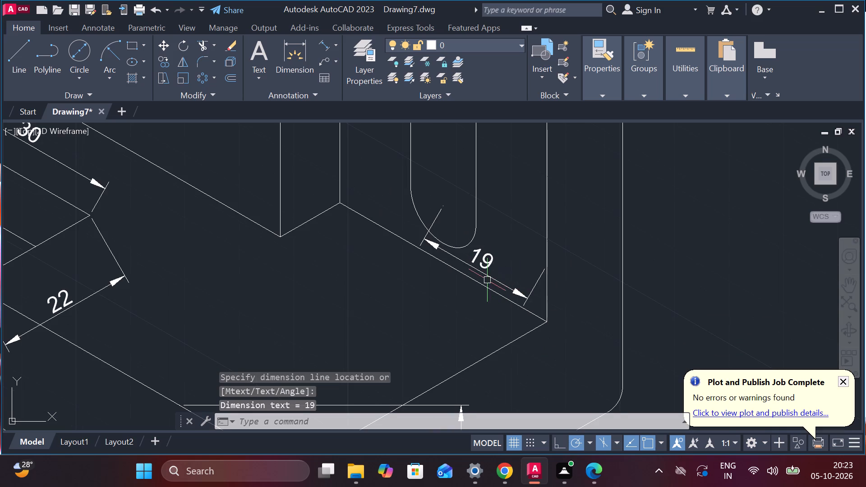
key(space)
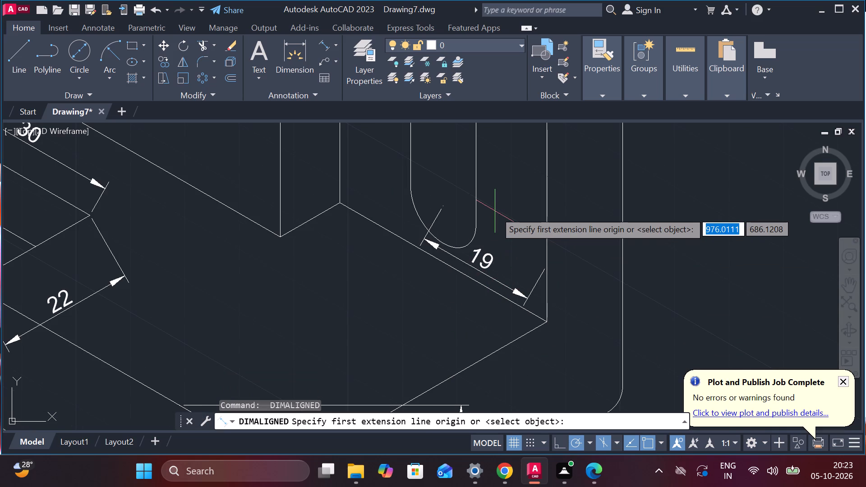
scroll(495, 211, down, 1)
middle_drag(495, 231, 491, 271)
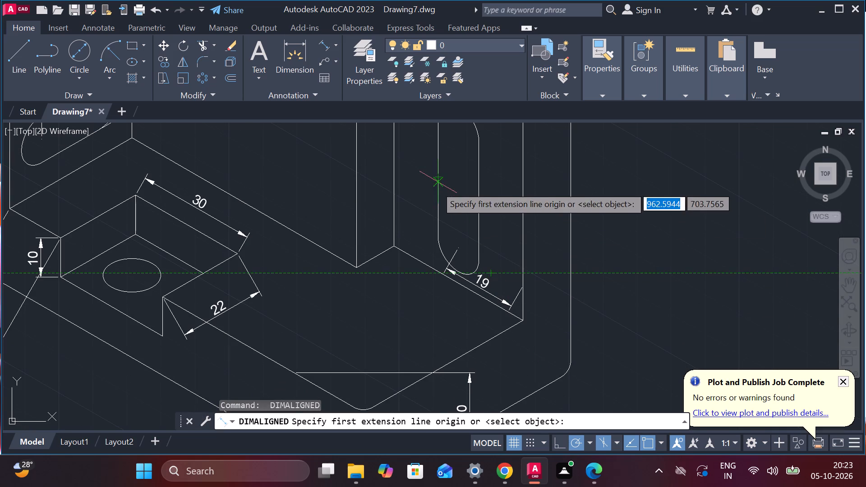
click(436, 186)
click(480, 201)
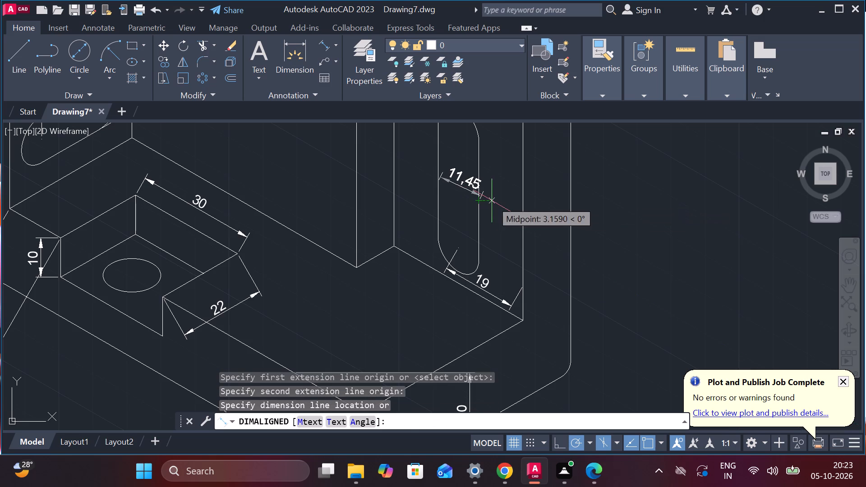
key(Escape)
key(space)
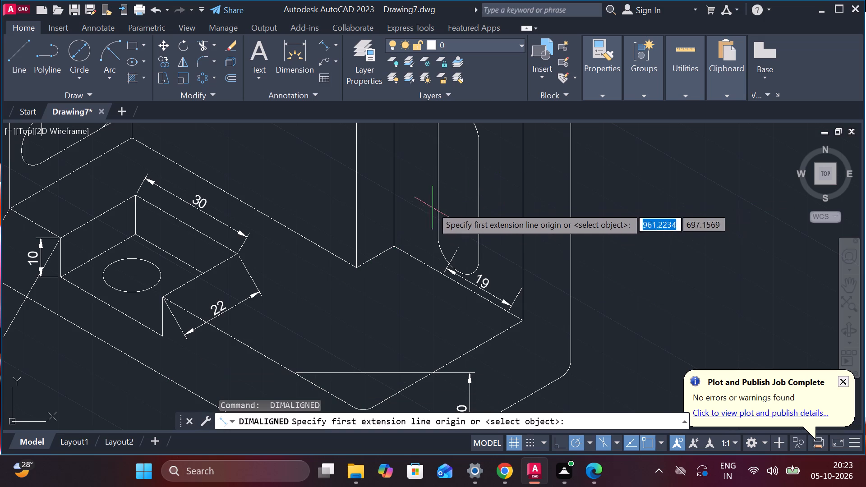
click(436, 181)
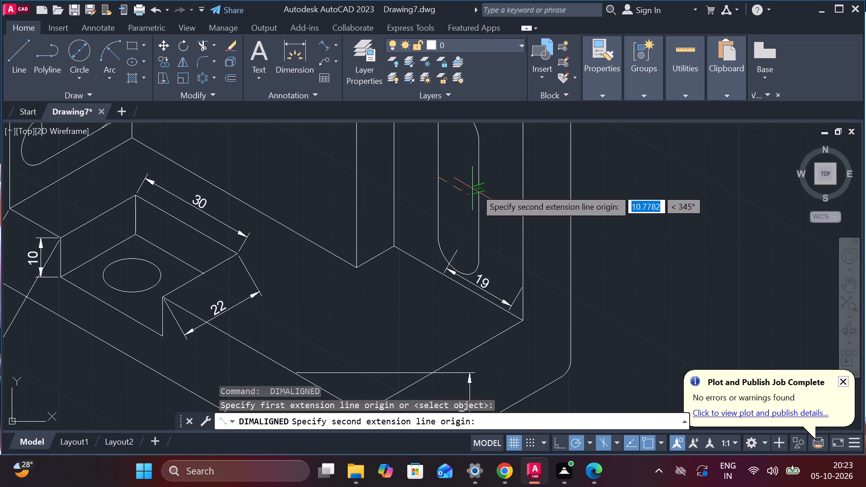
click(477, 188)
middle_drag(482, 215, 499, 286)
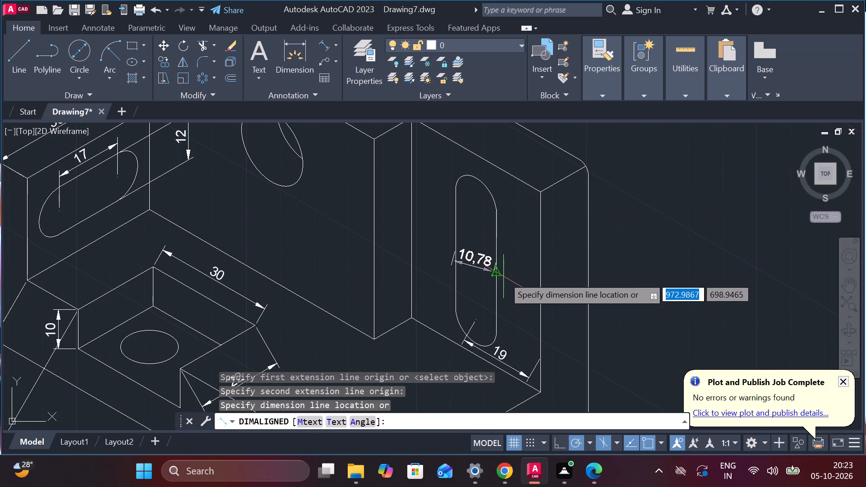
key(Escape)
Add an aligned dimension across the upright slot's width between the ends of its upper arc, placed inside the slot.
key(space)
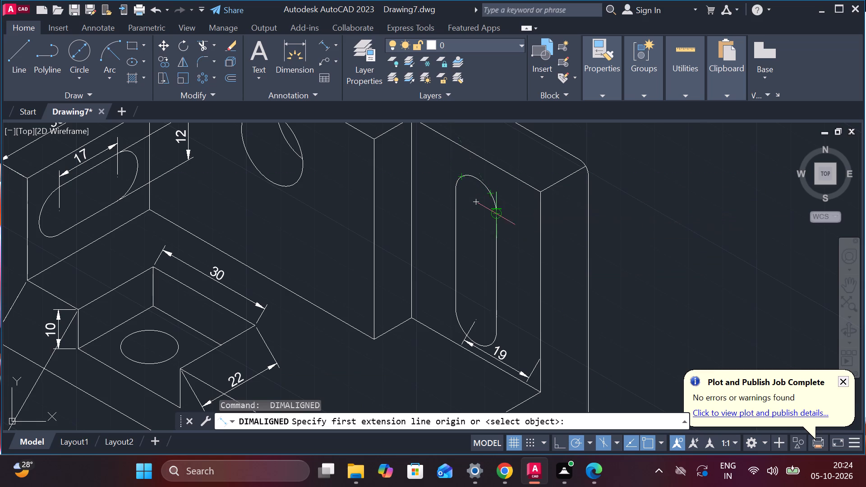
scroll(496, 200, up, 3)
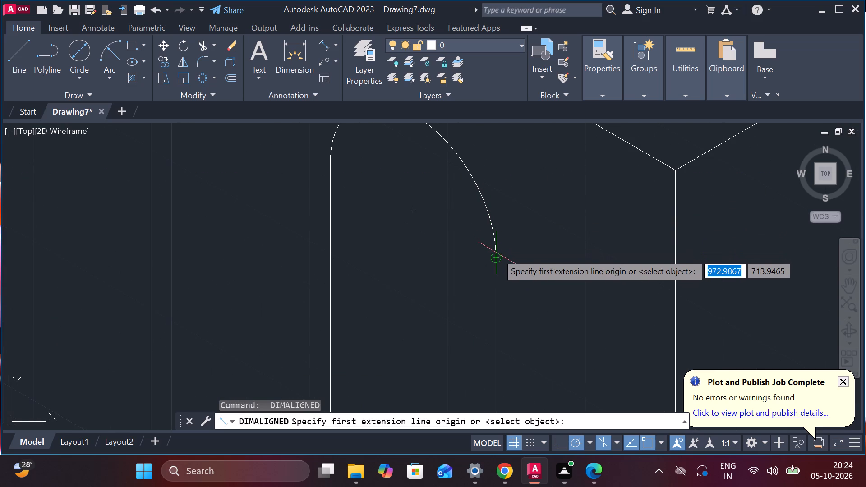
click(496, 260)
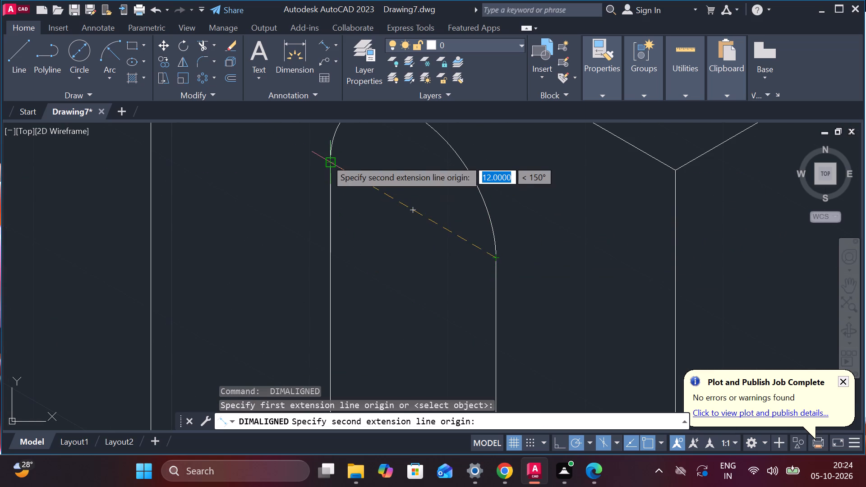
click(326, 159)
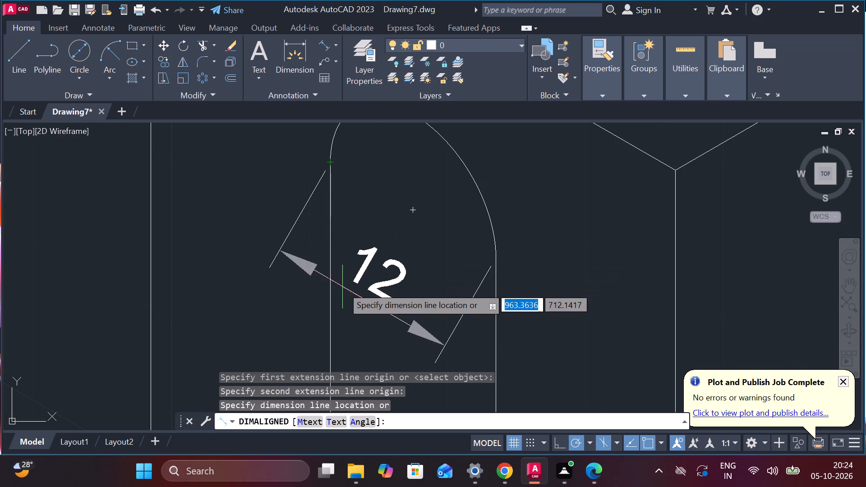
middle_drag(378, 294, 427, 235)
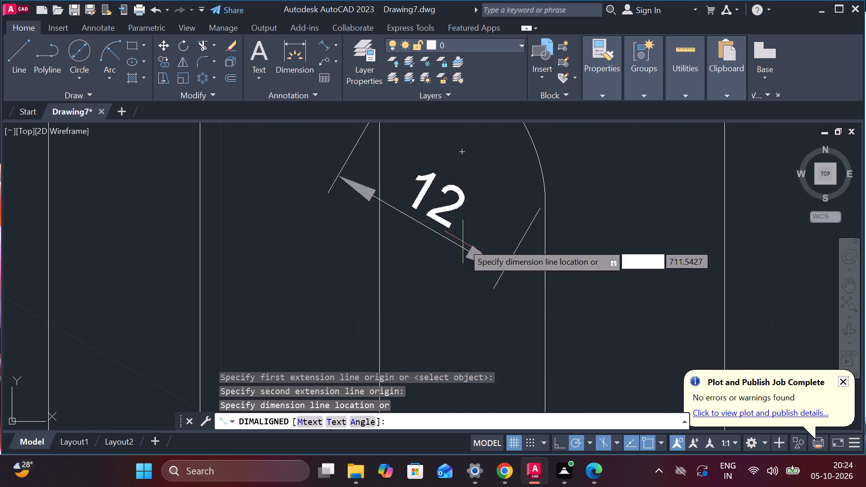
scroll(450, 286, down, 3)
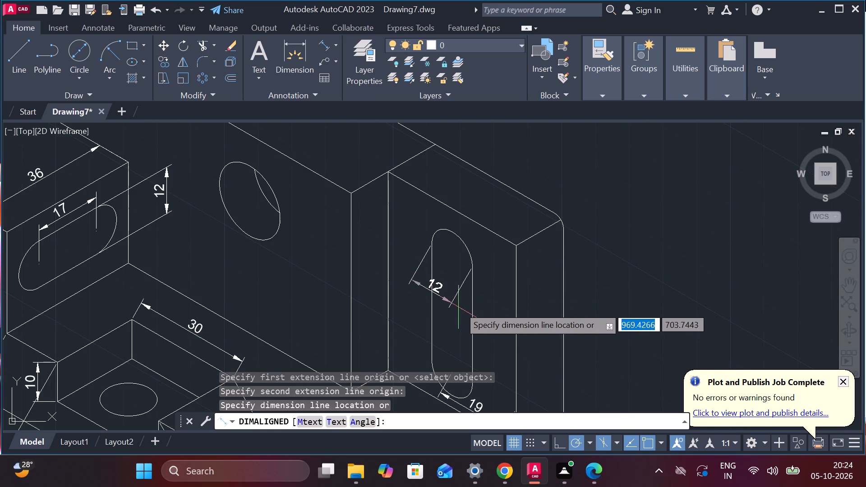
click(461, 306)
Add an aligned dimension between the upright slot's upper and lower arc centres, placed beside the slot toward the back wall.
key(space)
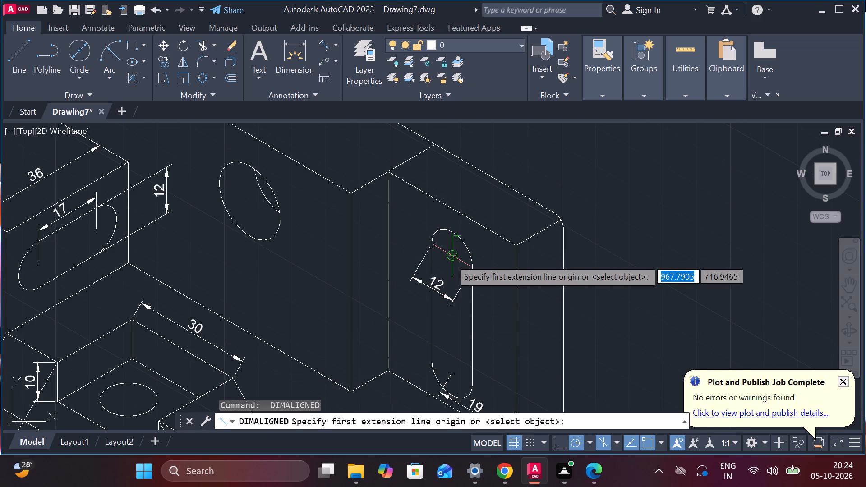
click(450, 258)
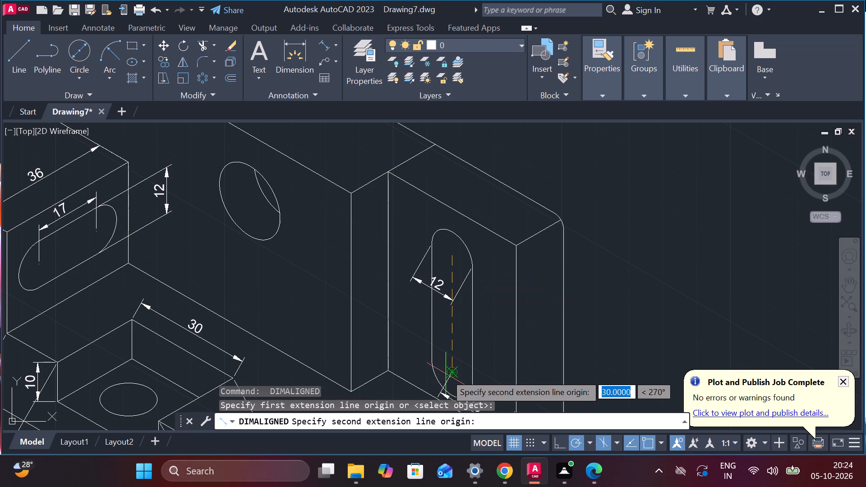
click(446, 374)
middle_drag(407, 343, 418, 260)
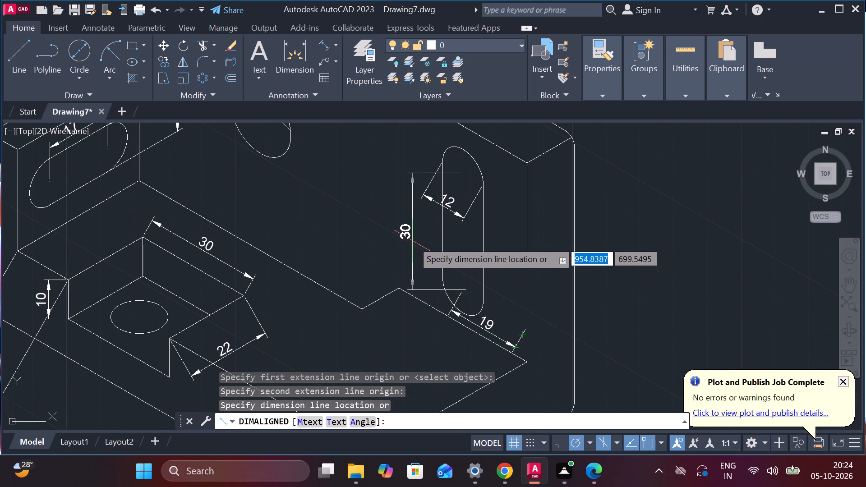
click(412, 241)
Add an aligned dimension from the back wall hole's centre to the wall's vertical edge near the slotted end, placed below the hole.
scroll(434, 241, down, 2)
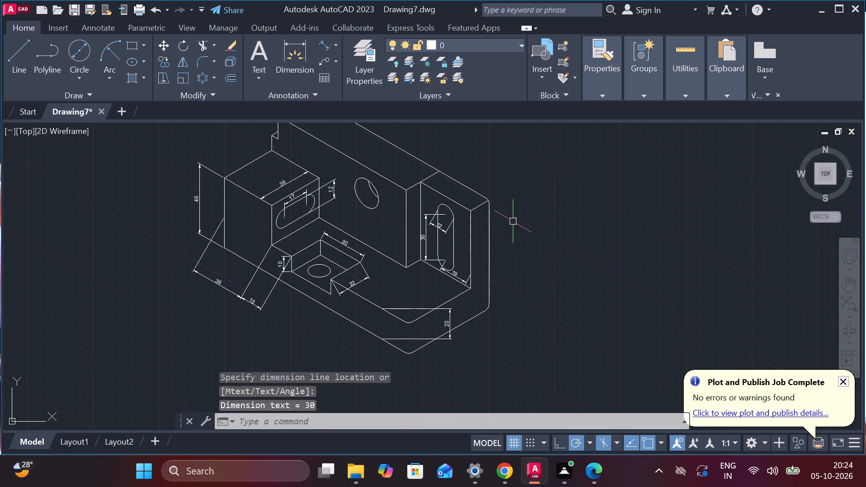
middle_drag(513, 221, 507, 300)
key(space)
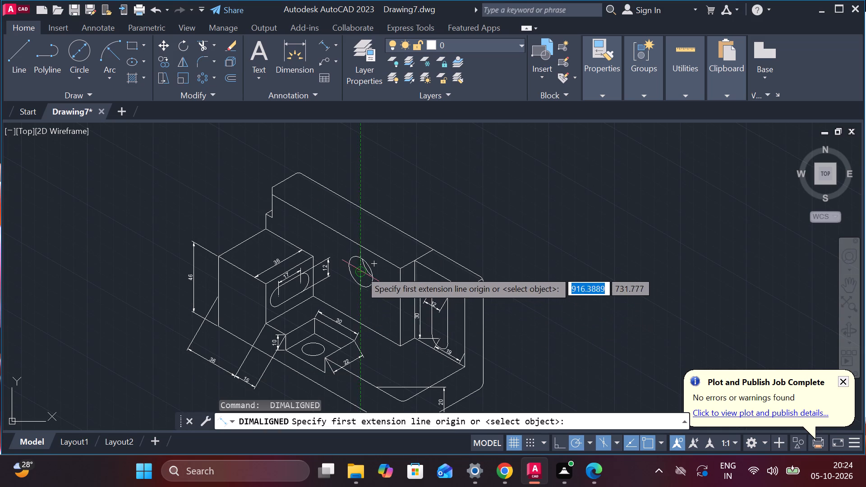
click(360, 271)
click(404, 292)
scroll(386, 307, up, 2)
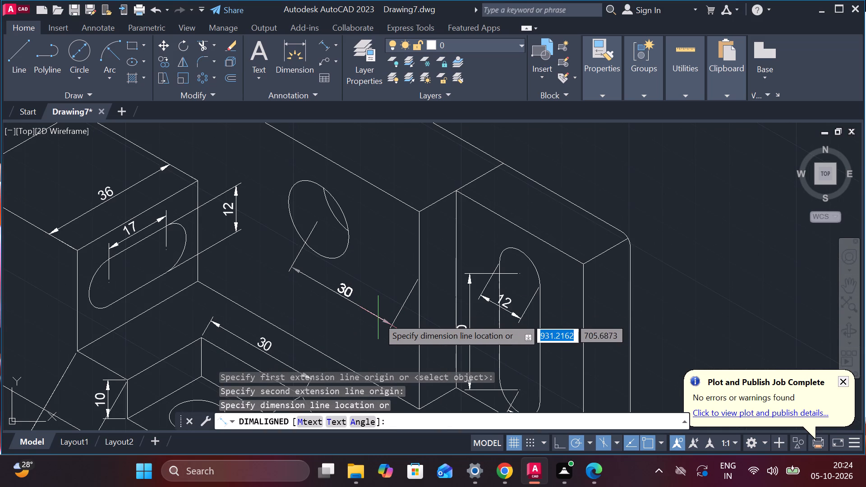
click(378, 317)
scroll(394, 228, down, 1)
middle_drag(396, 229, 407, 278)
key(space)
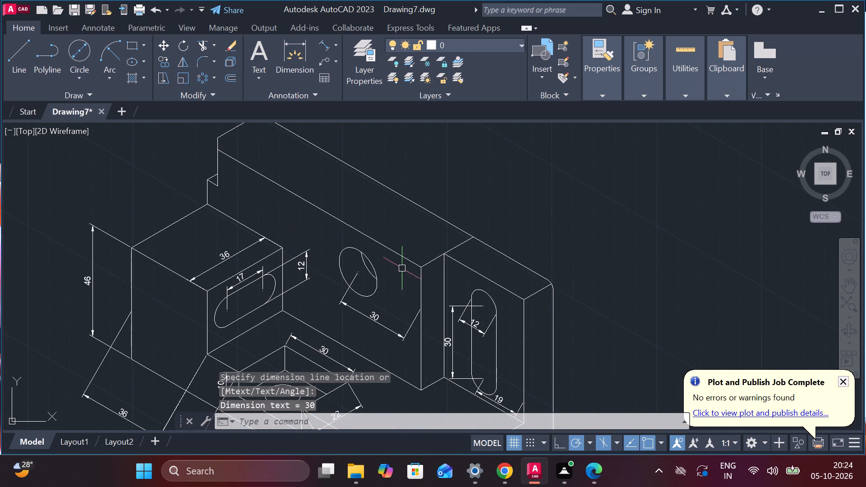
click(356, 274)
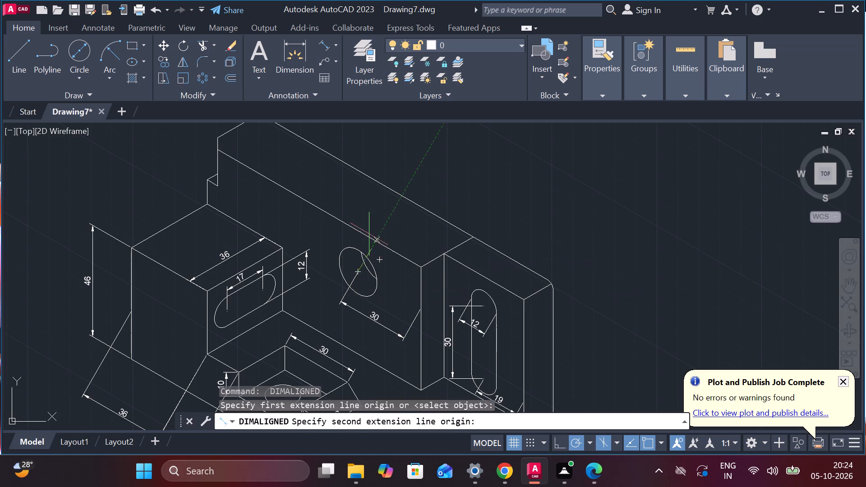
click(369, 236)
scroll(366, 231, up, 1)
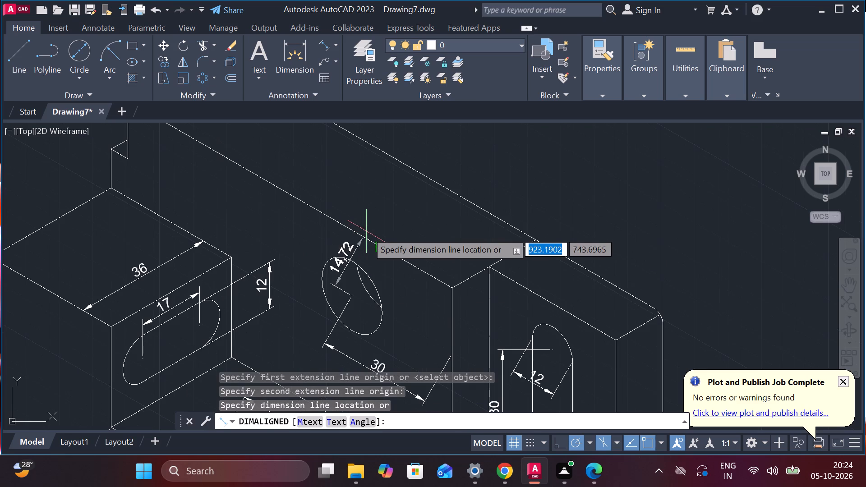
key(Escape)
Add a vertical aligned dimension from the back wall hole's centre up to the wall's upper front edge, placed beside the hole.
key(space)
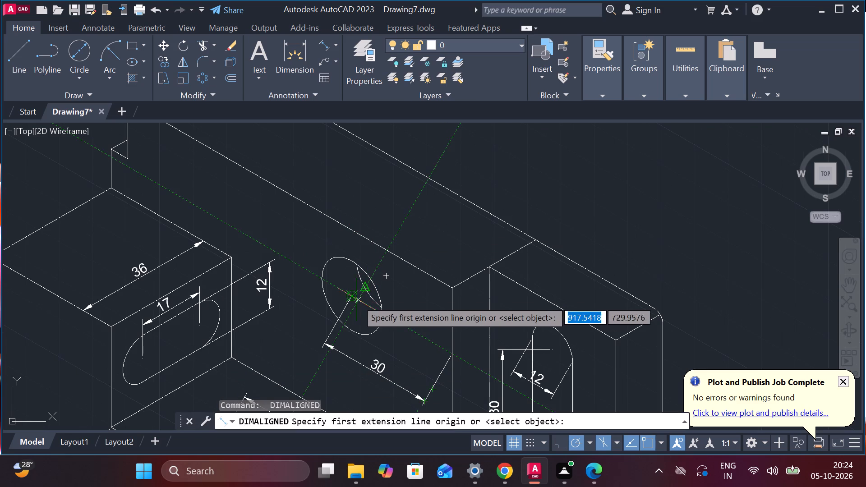
click(352, 299)
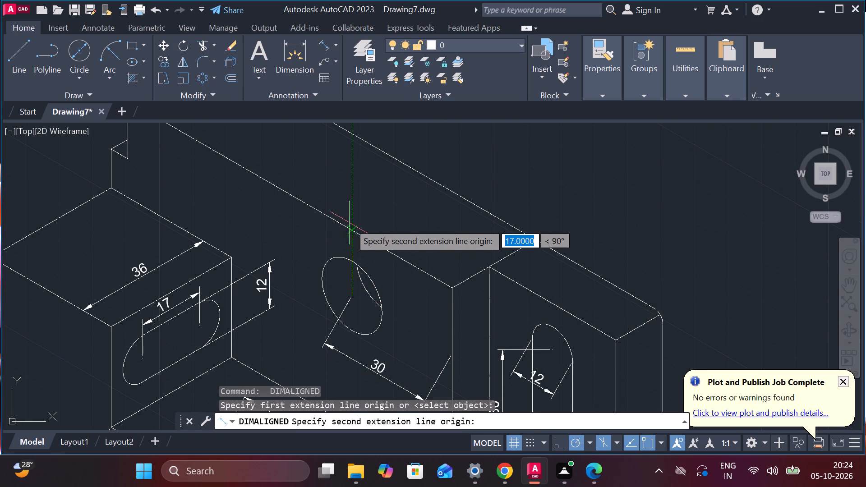
click(353, 227)
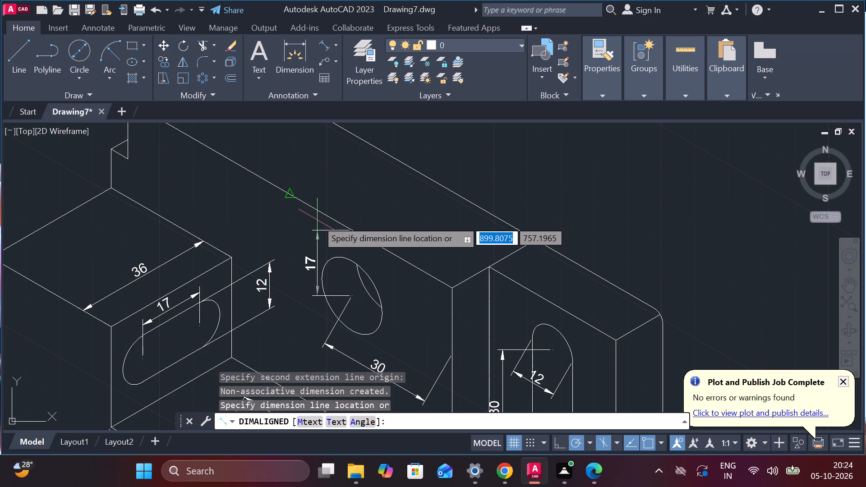
click(309, 221)
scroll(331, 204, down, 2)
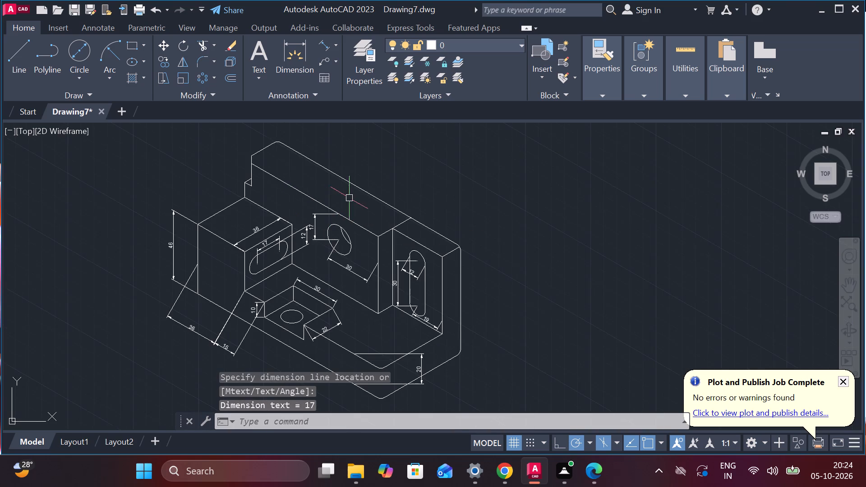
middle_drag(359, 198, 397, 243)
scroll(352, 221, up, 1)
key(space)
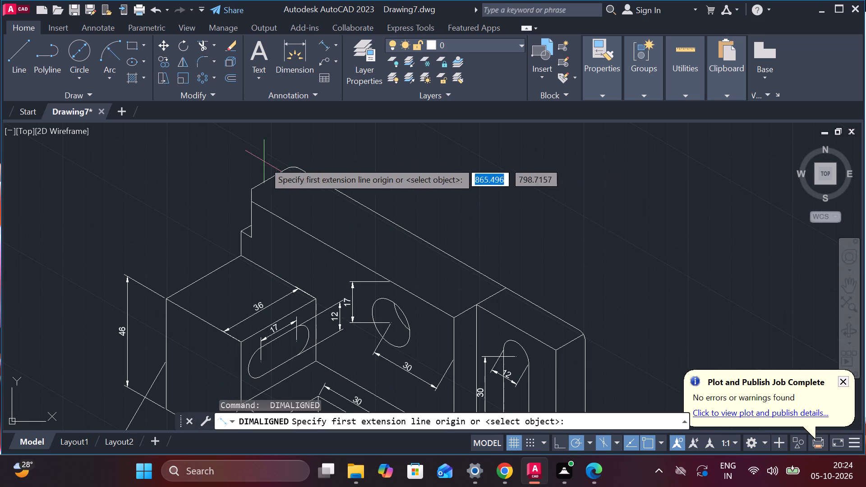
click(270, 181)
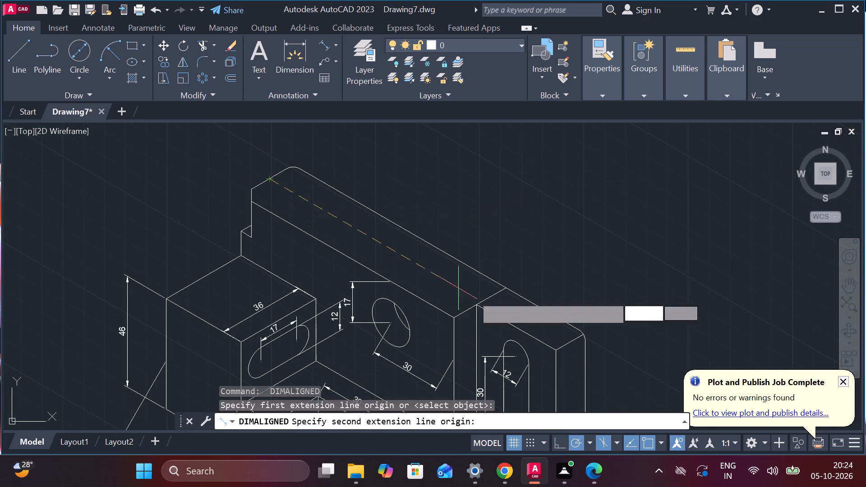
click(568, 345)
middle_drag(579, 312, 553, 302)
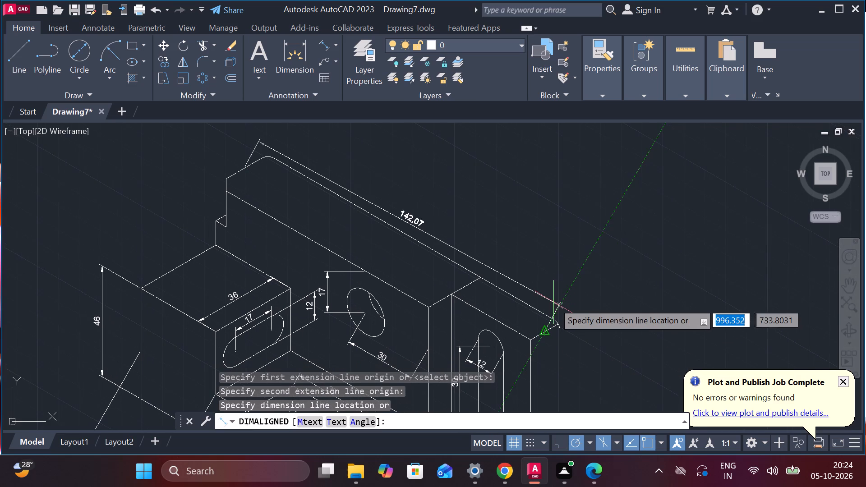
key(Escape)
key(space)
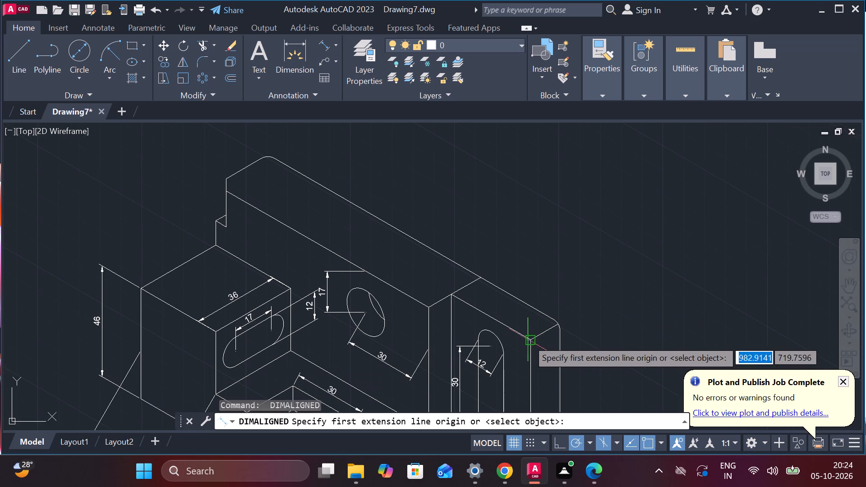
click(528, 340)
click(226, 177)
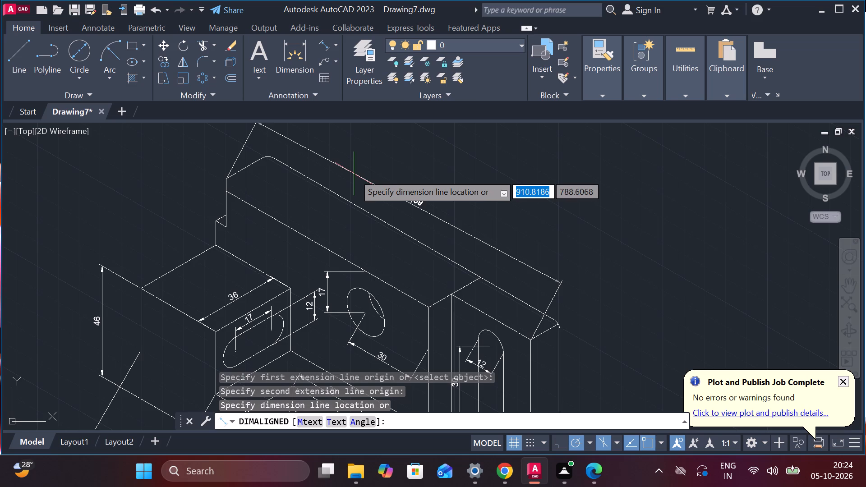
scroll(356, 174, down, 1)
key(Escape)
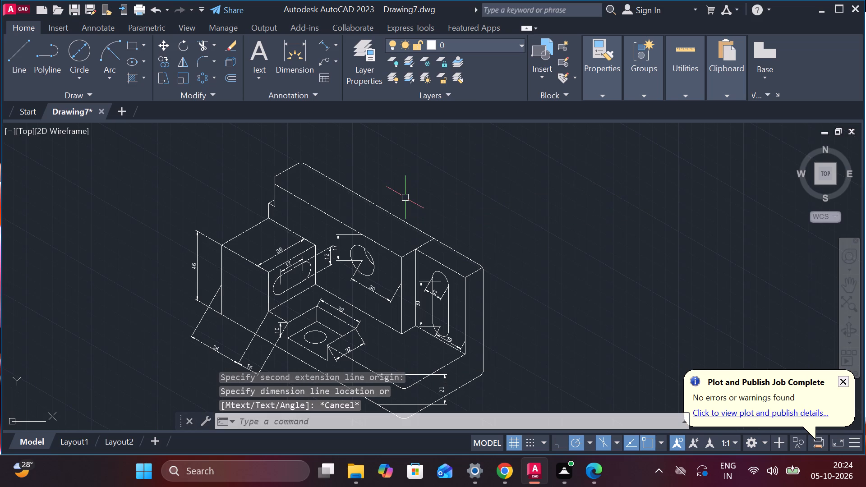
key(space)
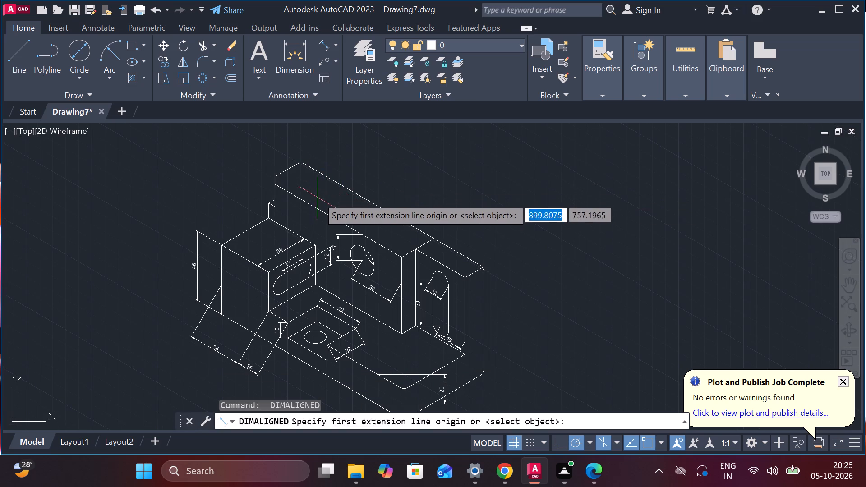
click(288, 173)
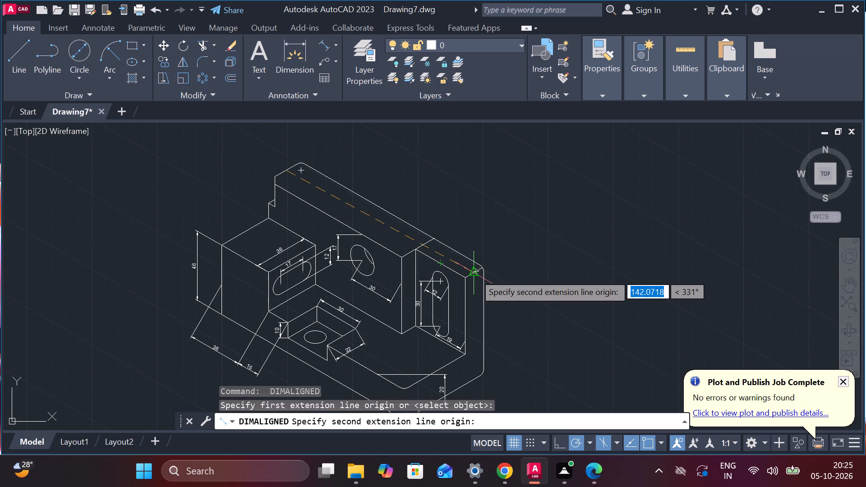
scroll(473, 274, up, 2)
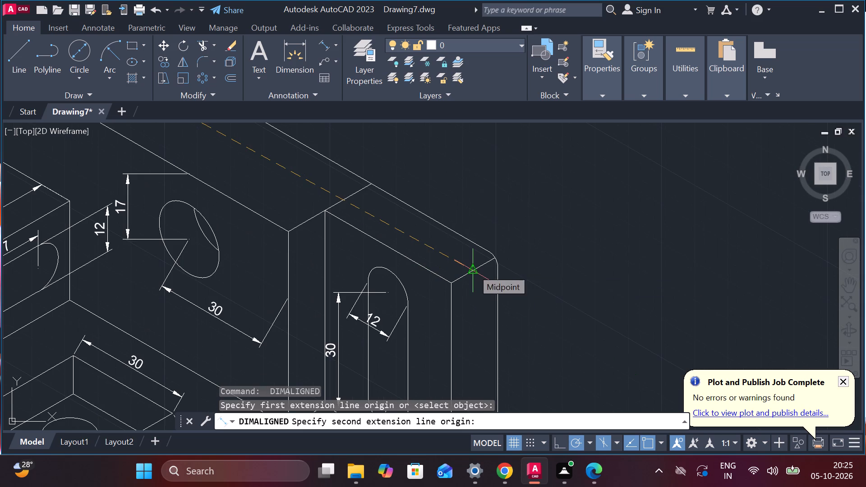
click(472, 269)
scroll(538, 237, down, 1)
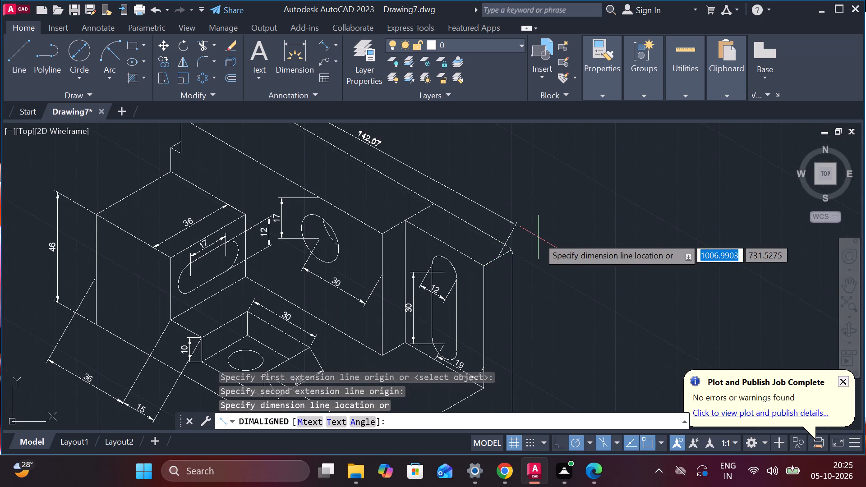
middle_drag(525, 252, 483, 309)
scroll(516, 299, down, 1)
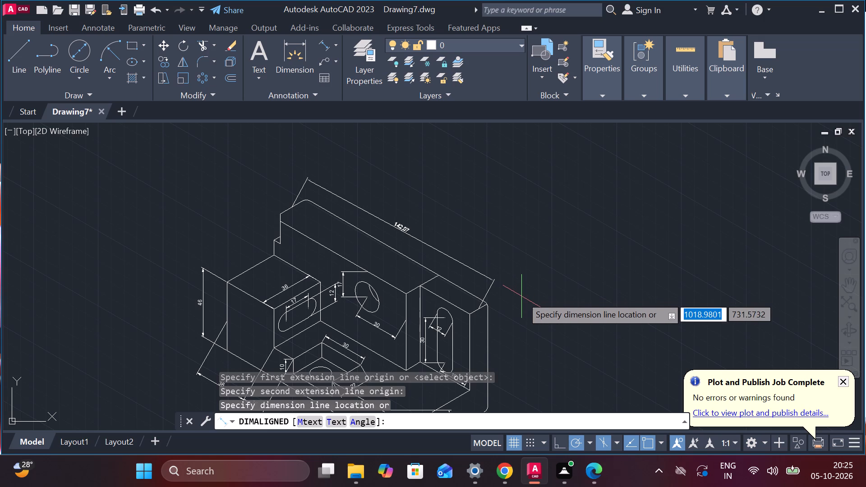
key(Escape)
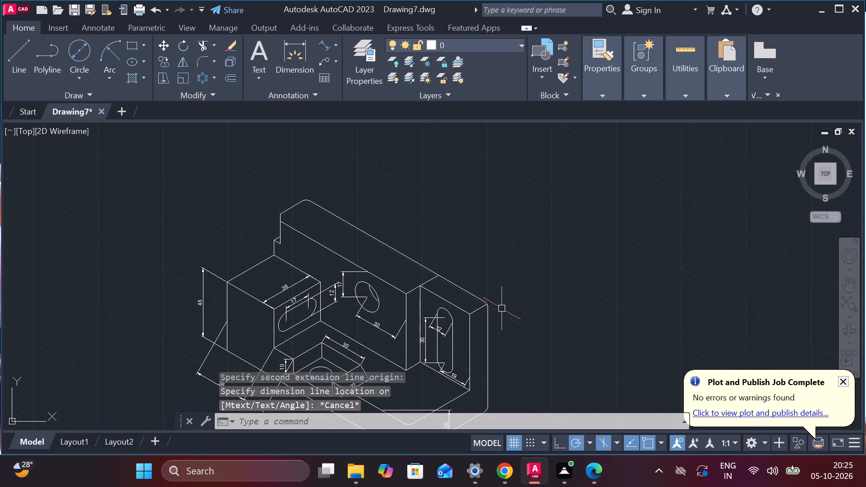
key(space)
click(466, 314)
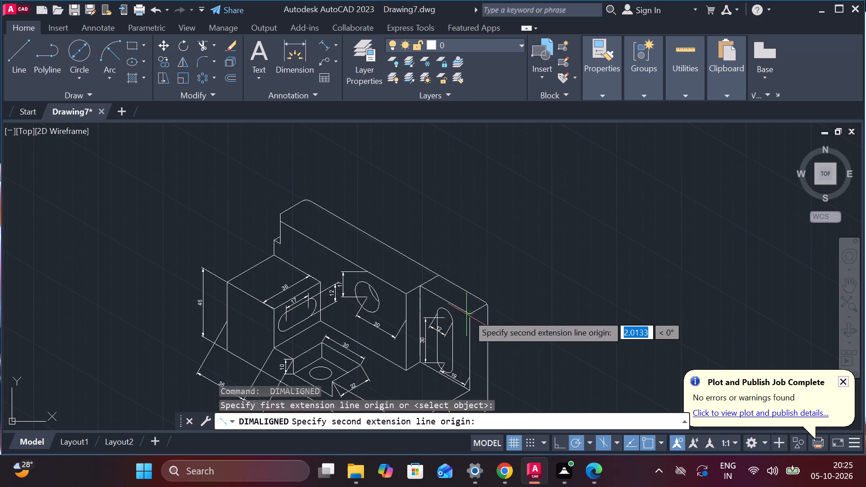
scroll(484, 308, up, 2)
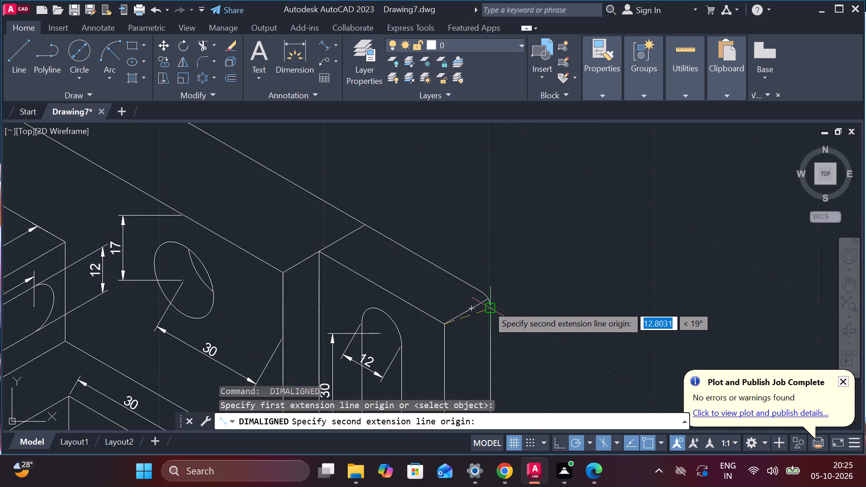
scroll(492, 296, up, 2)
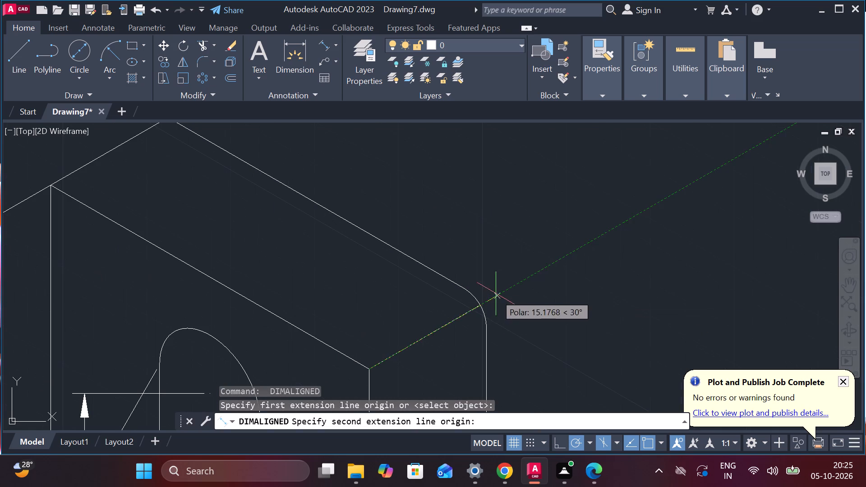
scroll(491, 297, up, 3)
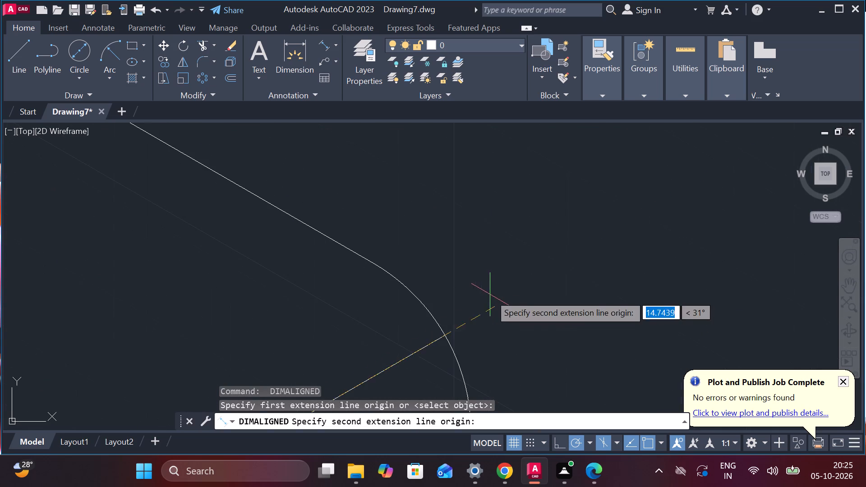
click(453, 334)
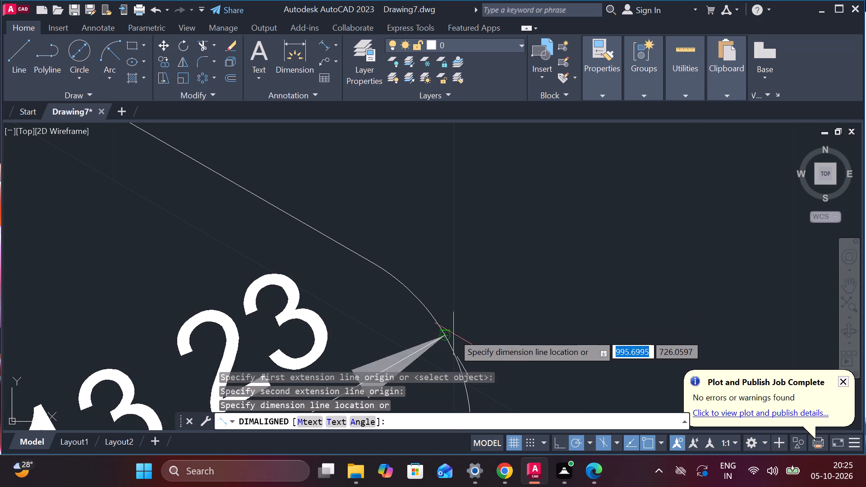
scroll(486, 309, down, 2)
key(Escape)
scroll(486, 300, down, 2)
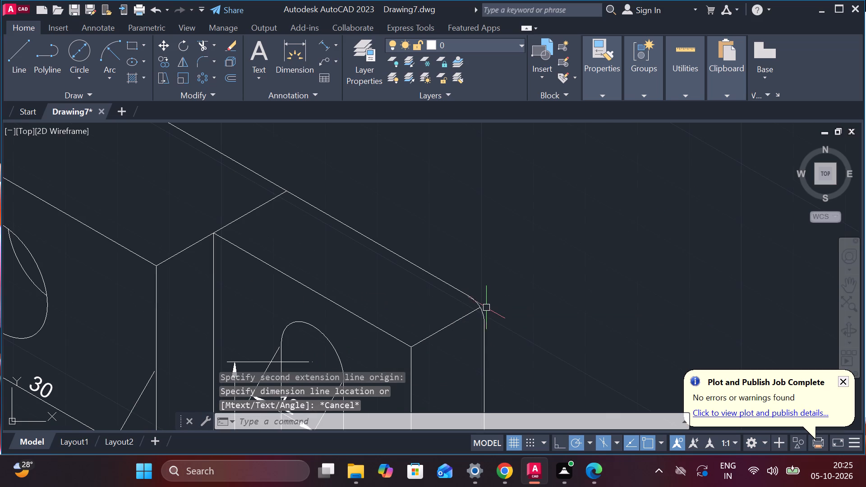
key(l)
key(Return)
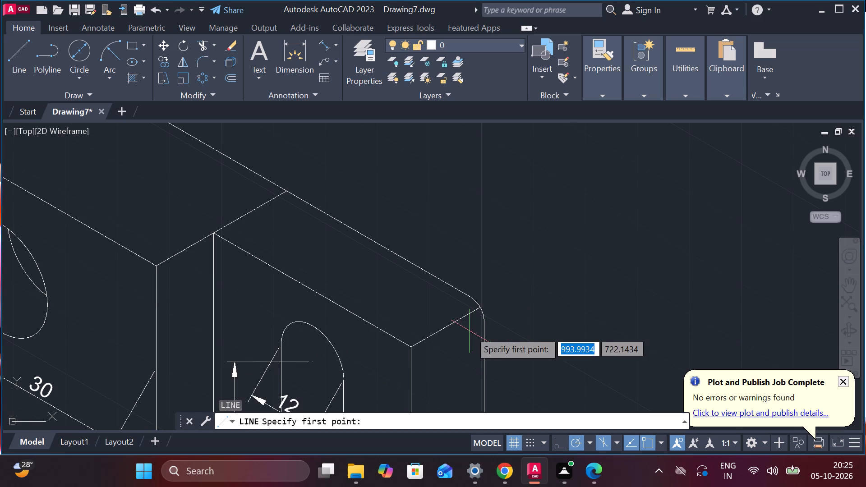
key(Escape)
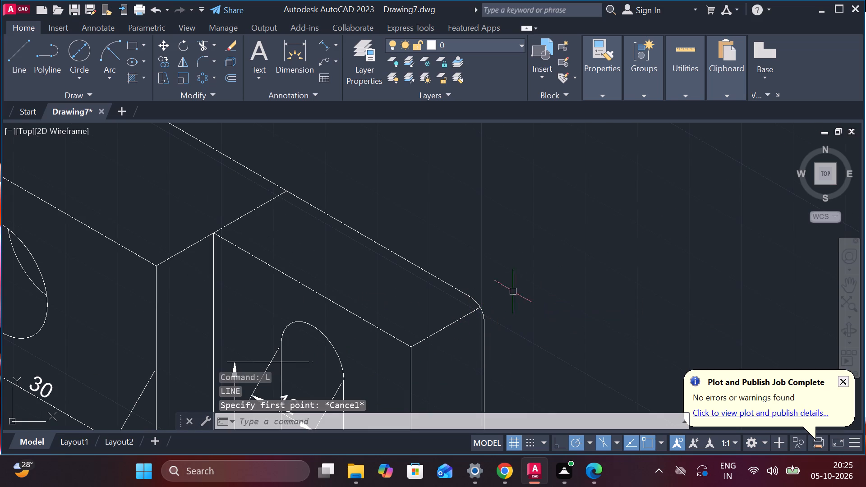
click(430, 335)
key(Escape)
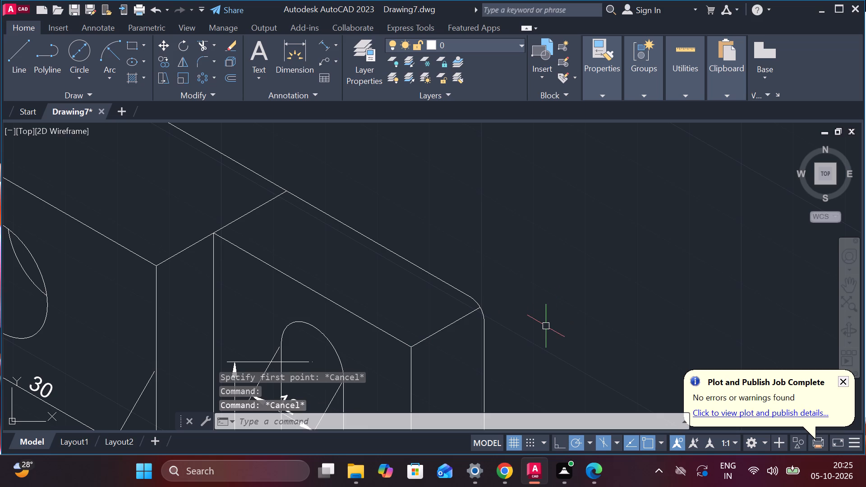
Draw a 14-unit line from the slotted end's upper front corner along its short top edge, past the rounded back corner.
key(l)
key(Return)
click(410, 347)
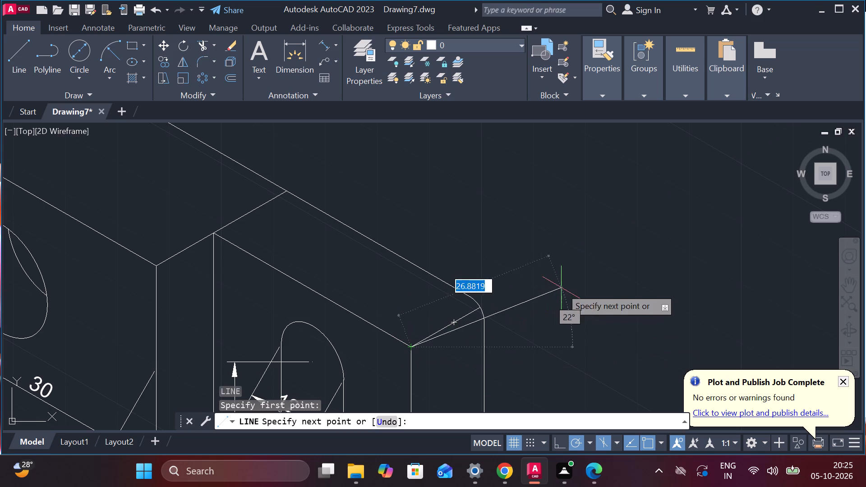
text(14)
key(Return)
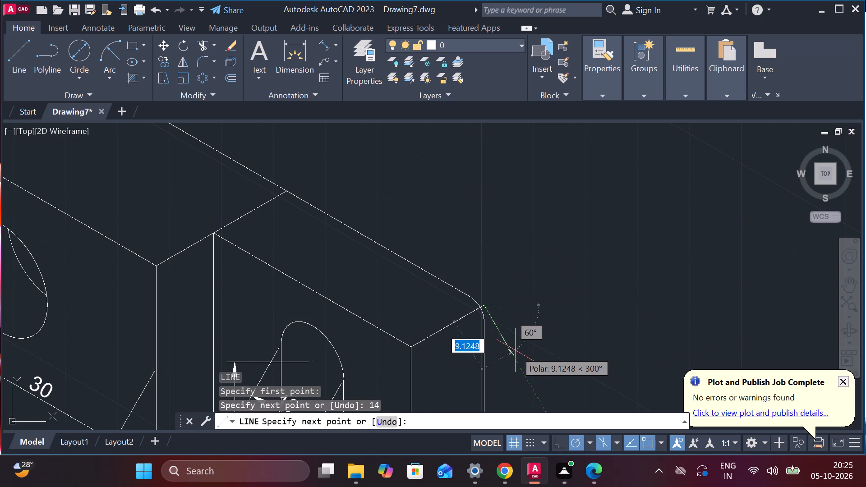
key(Escape)
scroll(502, 337, up, 2)
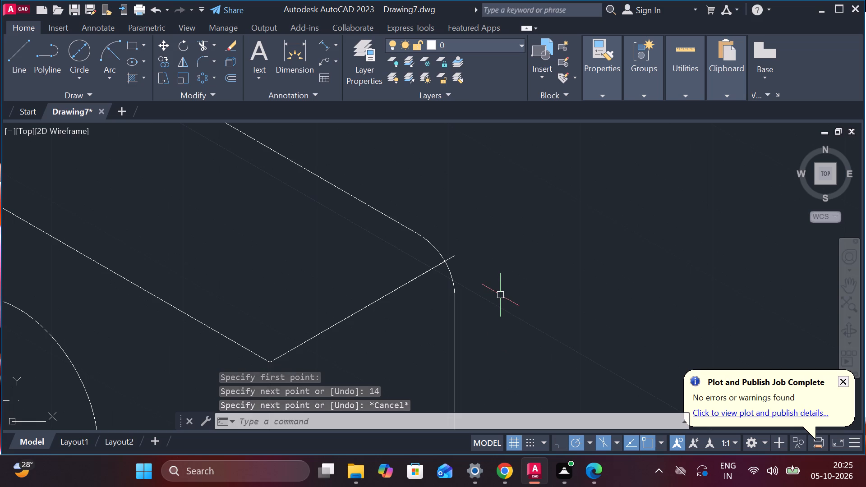
scroll(506, 268, down, 2)
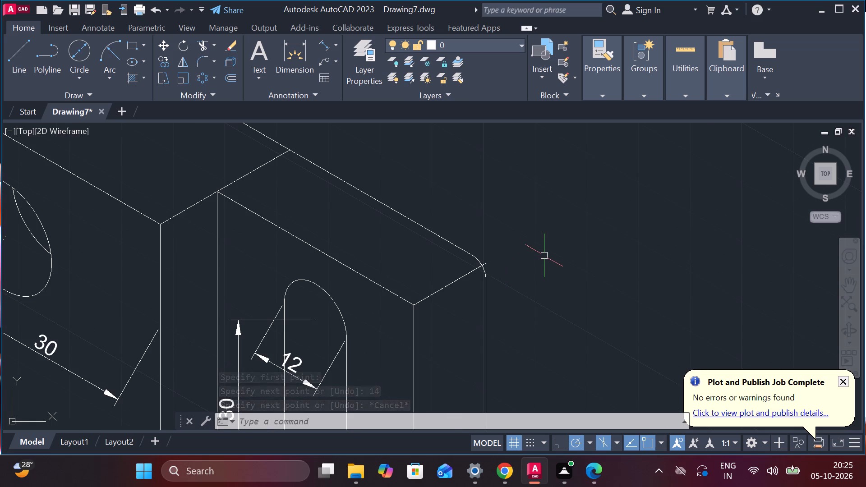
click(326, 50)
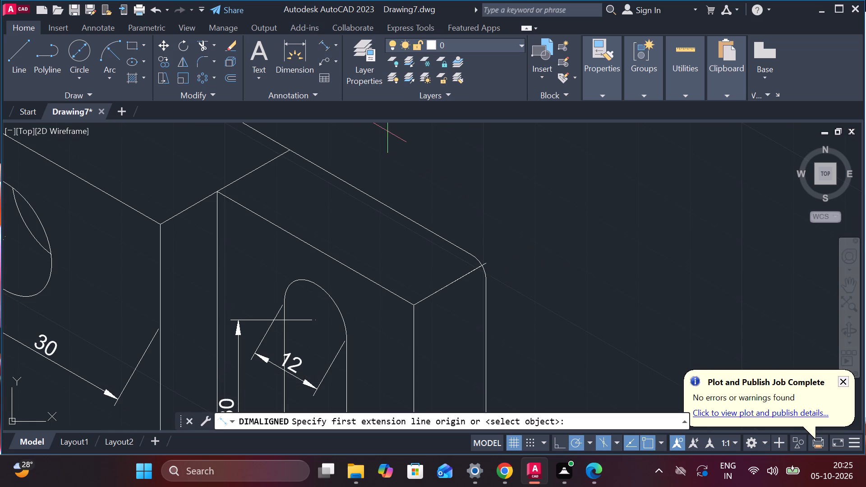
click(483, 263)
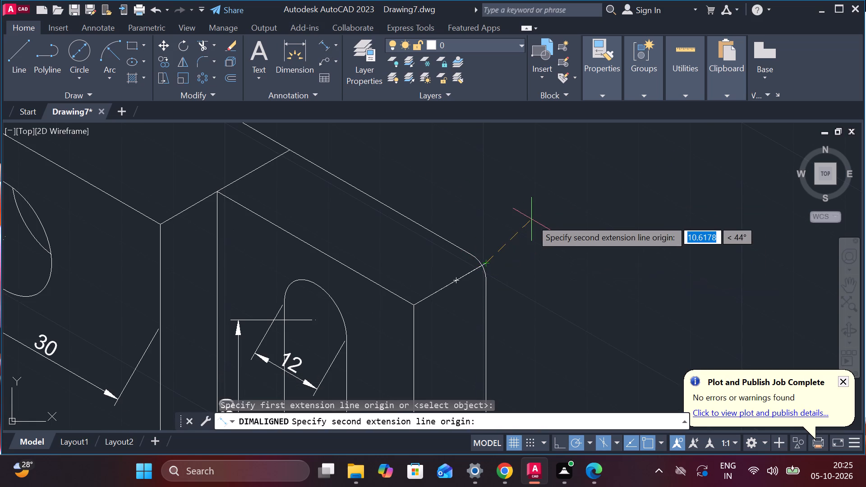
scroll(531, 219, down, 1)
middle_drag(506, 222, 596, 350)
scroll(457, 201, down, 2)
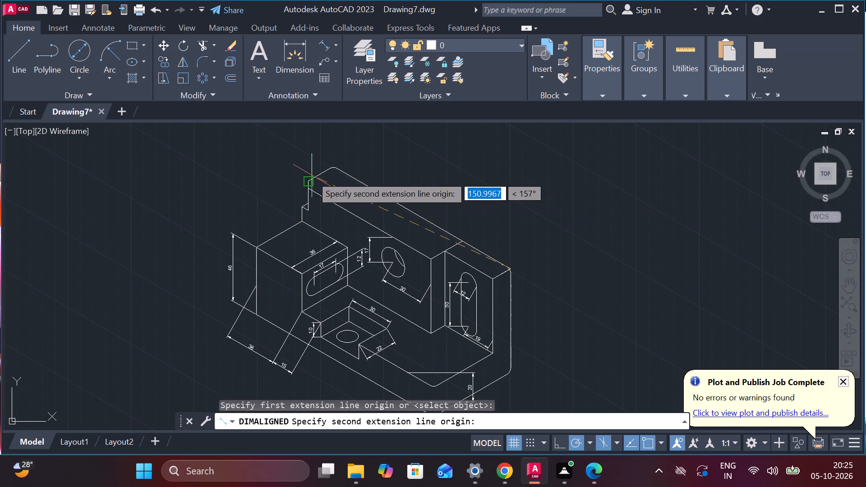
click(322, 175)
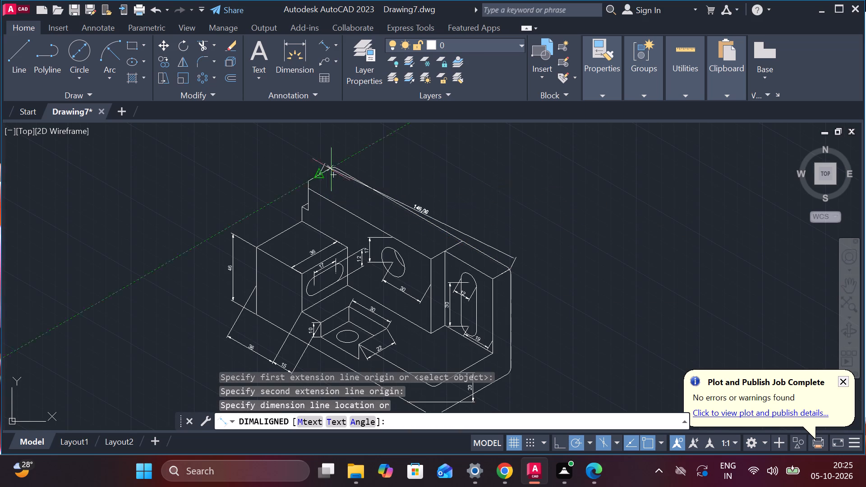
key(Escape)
Add an aligned dimension along the short top edge at the slotted end, from the 14-unit line's outer end to the front corner, placed below the edge.
key(space)
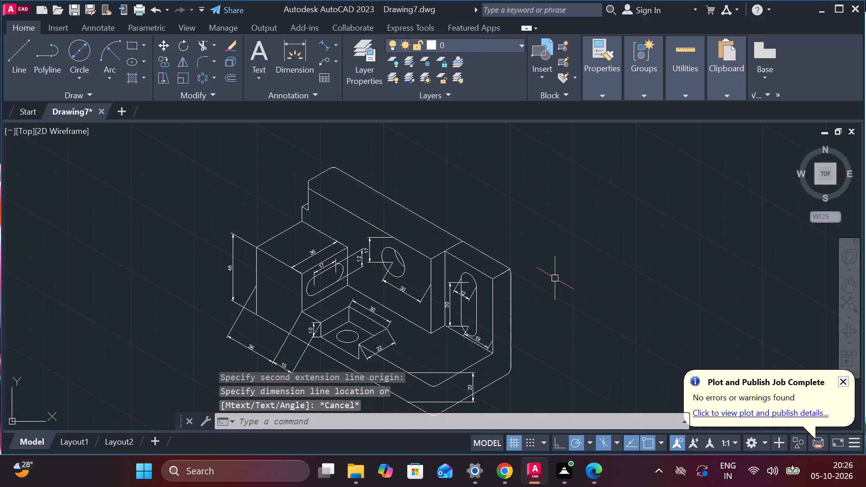
scroll(511, 275, up, 2)
click(511, 263)
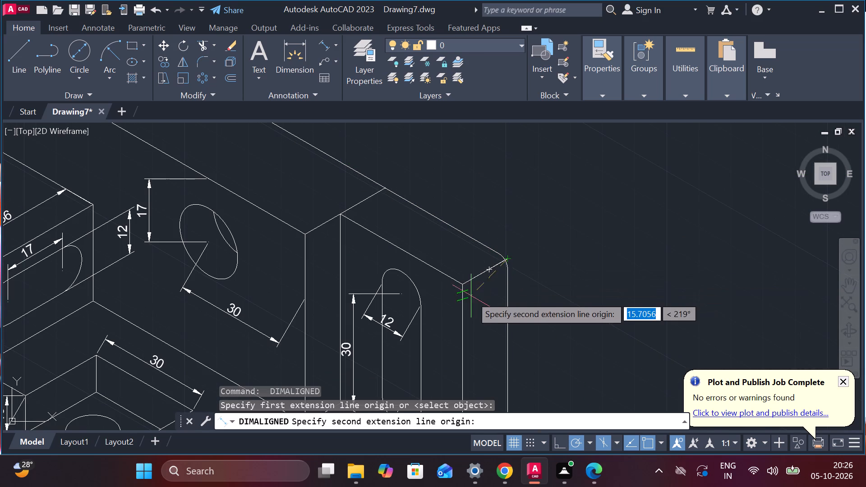
click(460, 289)
click(481, 312)
Add an aligned dimension along the slotted end's upper back edge, from the wall junction to the 14-unit line's outer end, placed above the edge.
scroll(539, 276, down, 1)
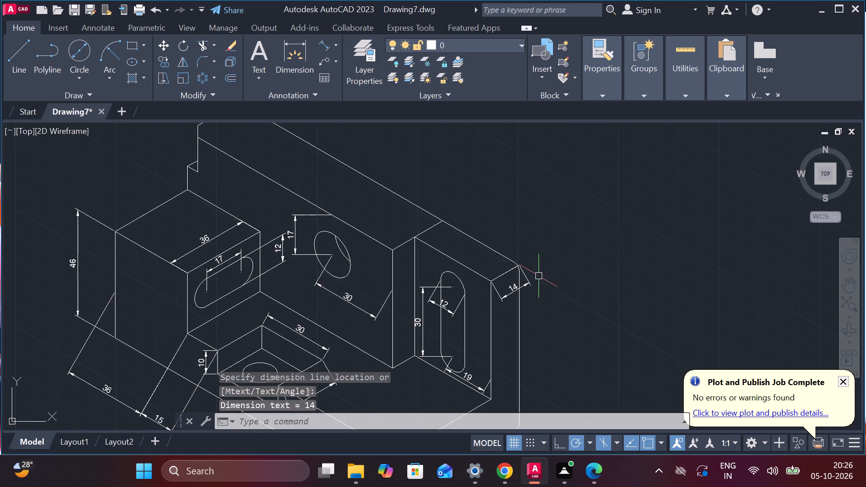
middle_drag(539, 254, 609, 337)
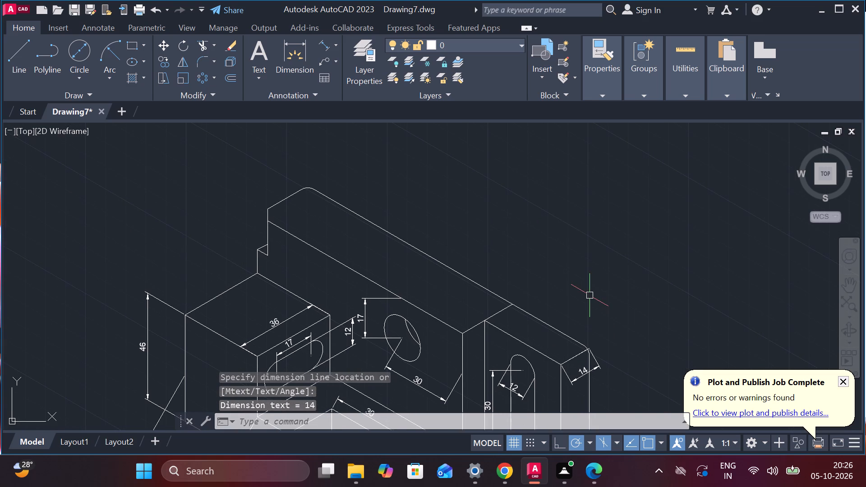
key(space)
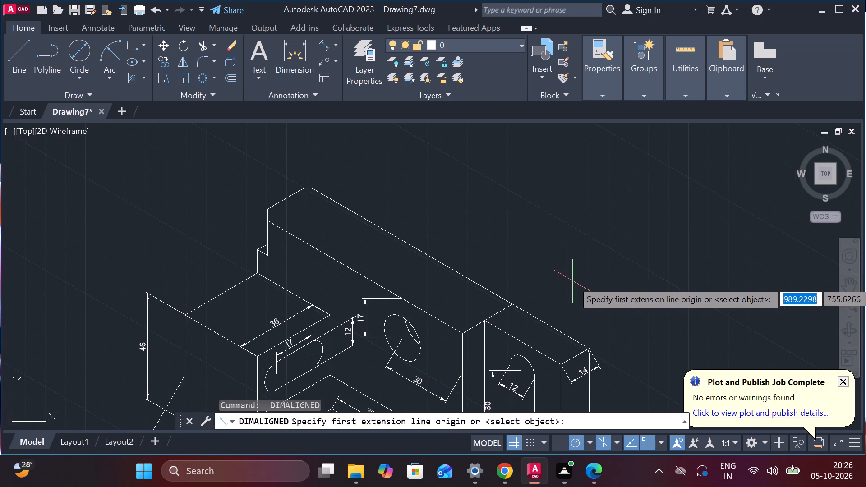
middle_drag(562, 278, 531, 167)
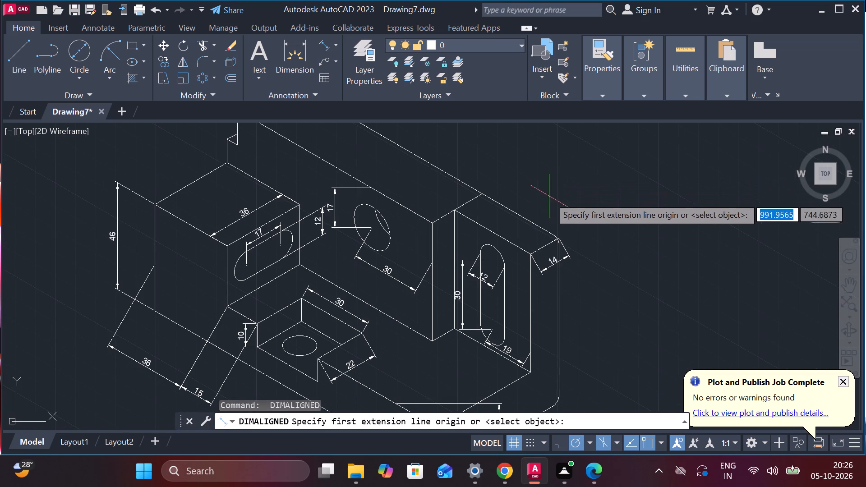
middle_drag(546, 224, 523, 174)
middle_drag(557, 242, 559, 343)
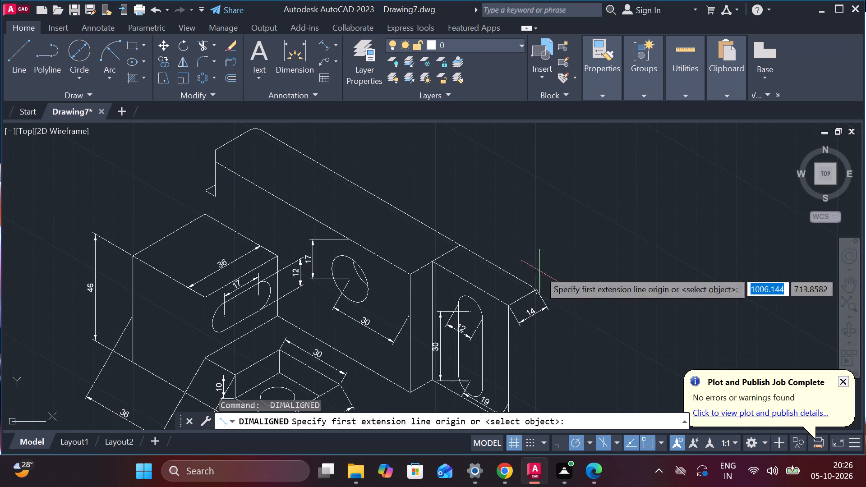
middle_drag(405, 175, 446, 249)
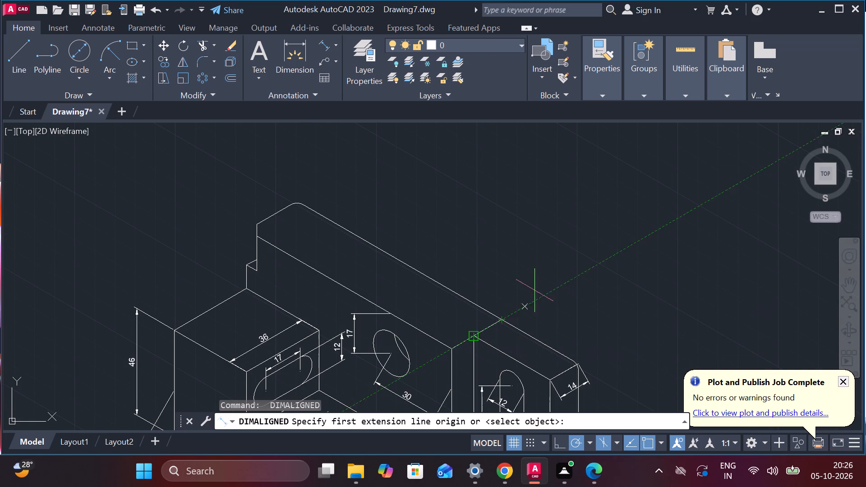
click(504, 317)
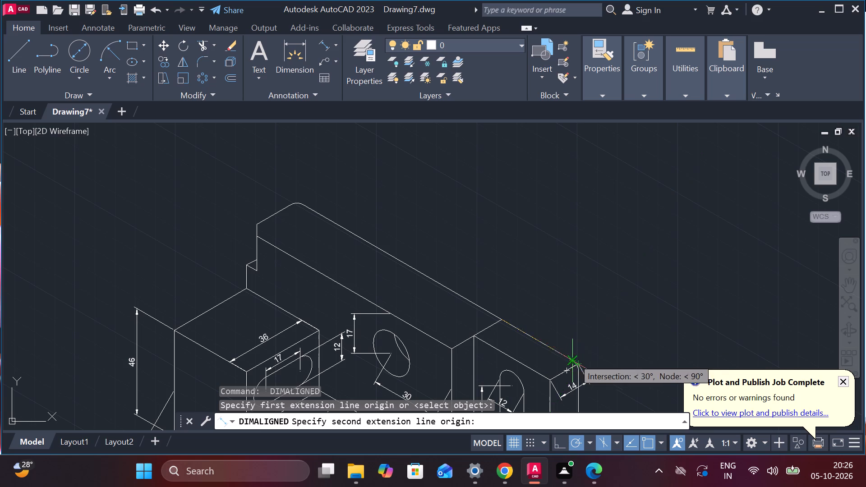
middle_drag(524, 332, 369, 197)
scroll(427, 211, up, 3)
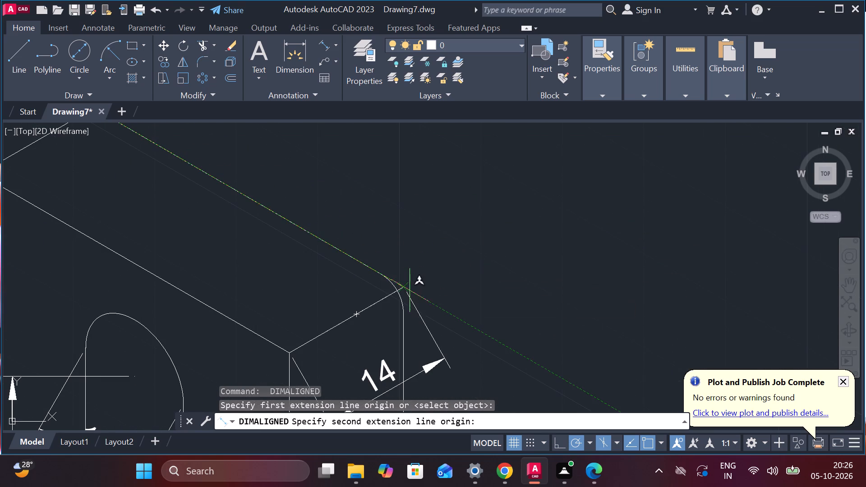
click(402, 290)
scroll(453, 243, down, 2)
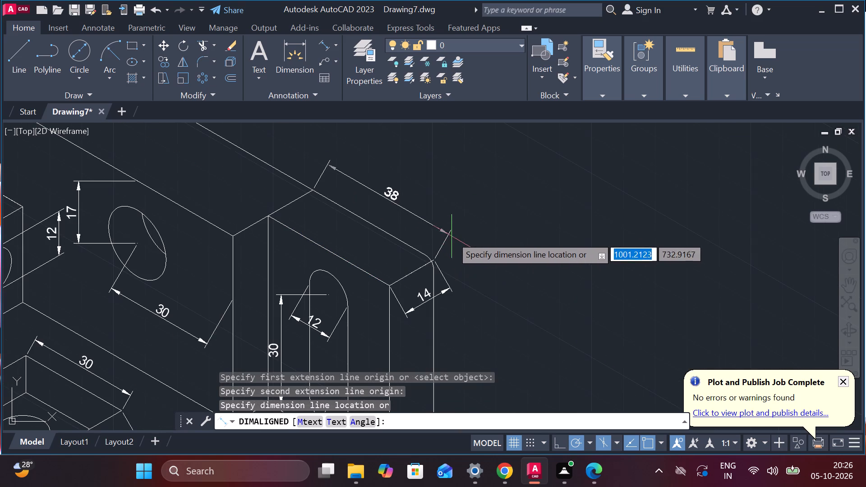
click(461, 224)
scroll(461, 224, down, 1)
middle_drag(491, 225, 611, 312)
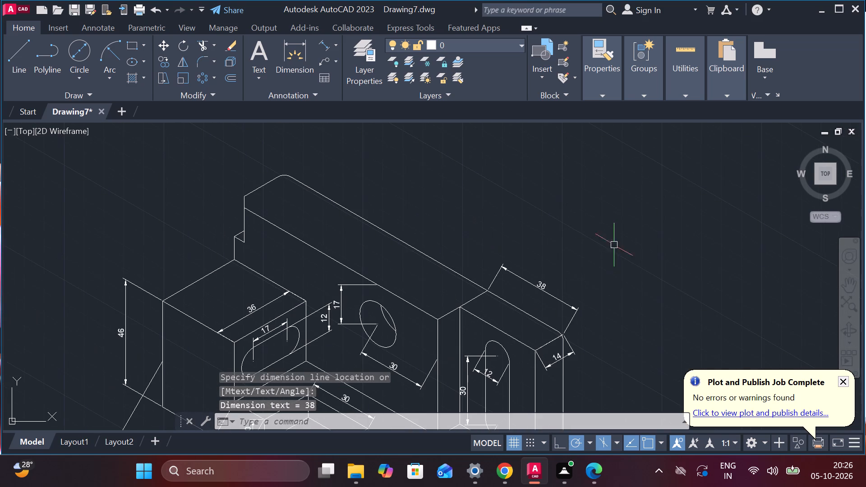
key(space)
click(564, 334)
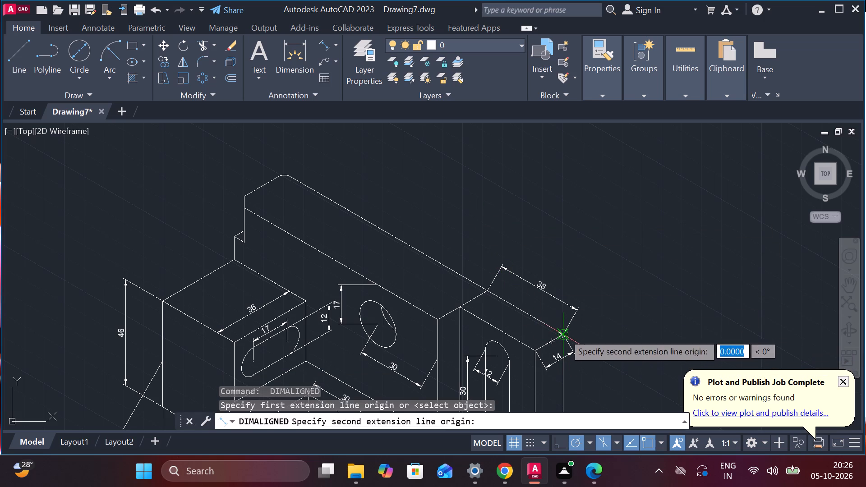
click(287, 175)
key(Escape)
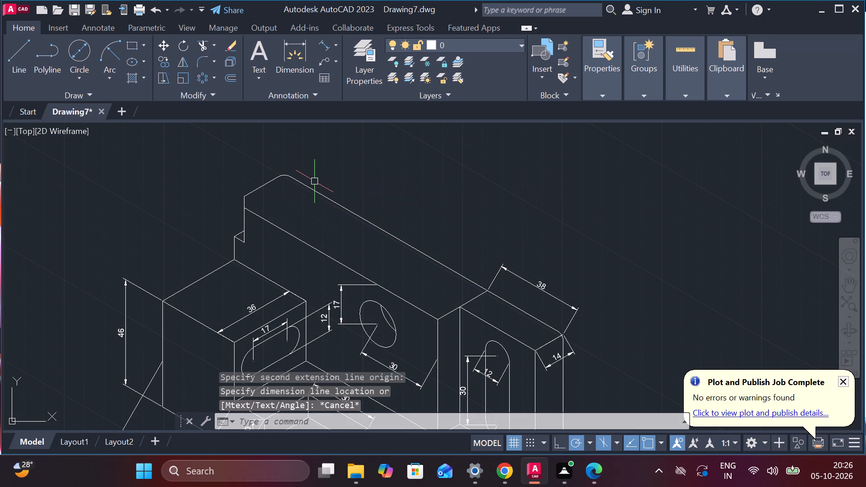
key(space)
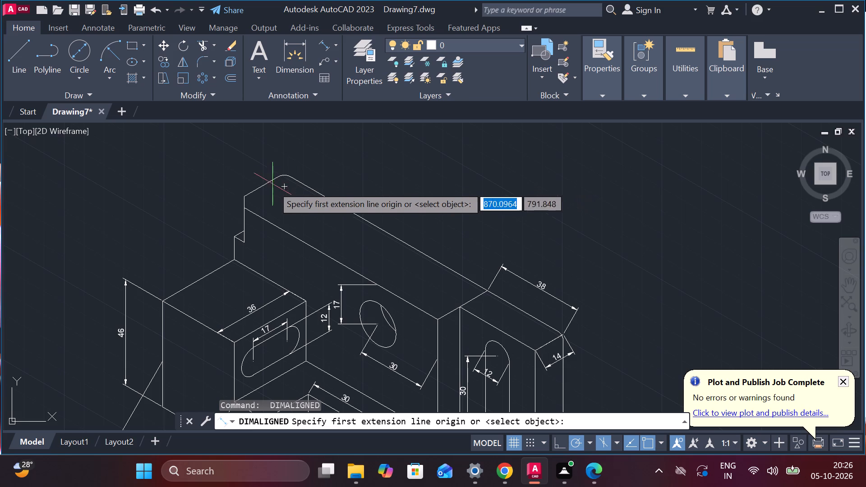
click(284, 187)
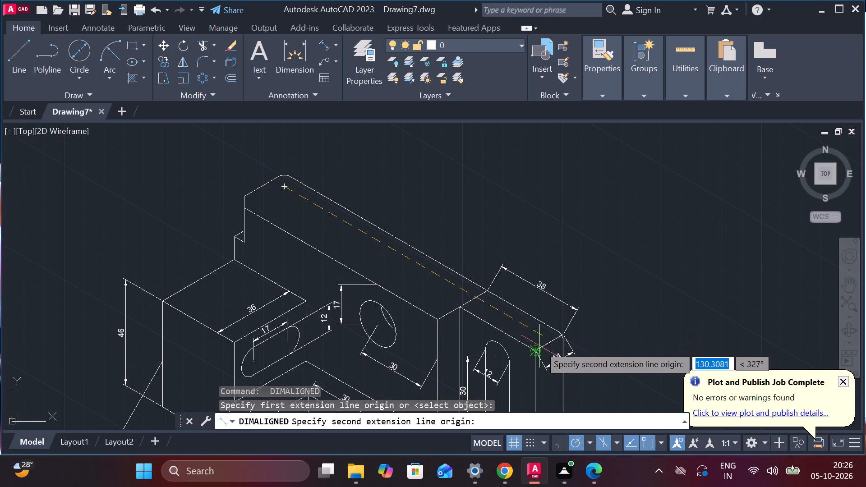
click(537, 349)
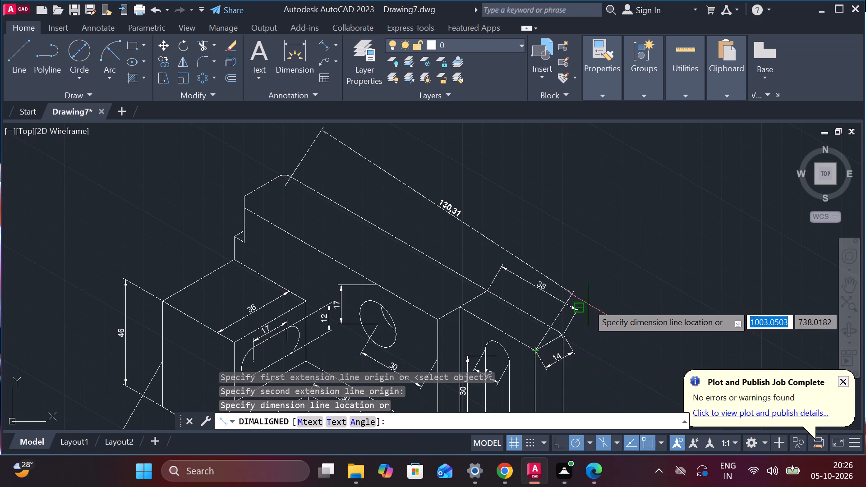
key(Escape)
Add an aligned dimension along the wall's full top length, between the middles of the two short top edges, placed beyond the 38 dimension.
key(space)
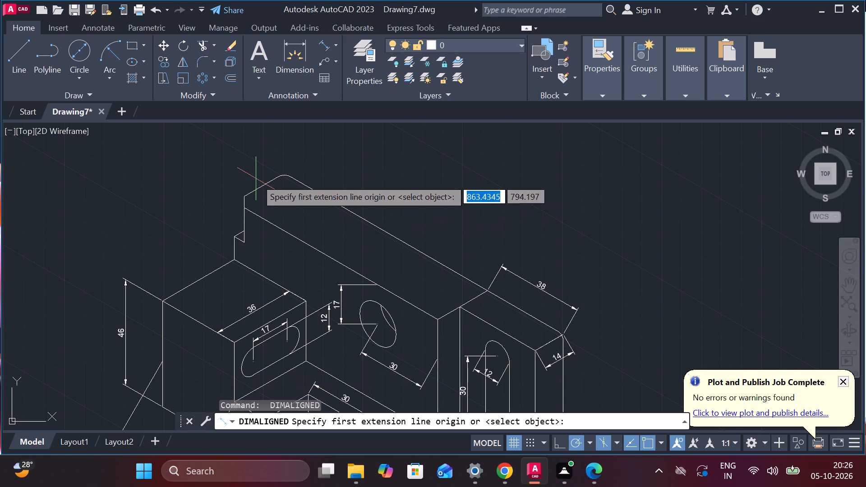
click(263, 184)
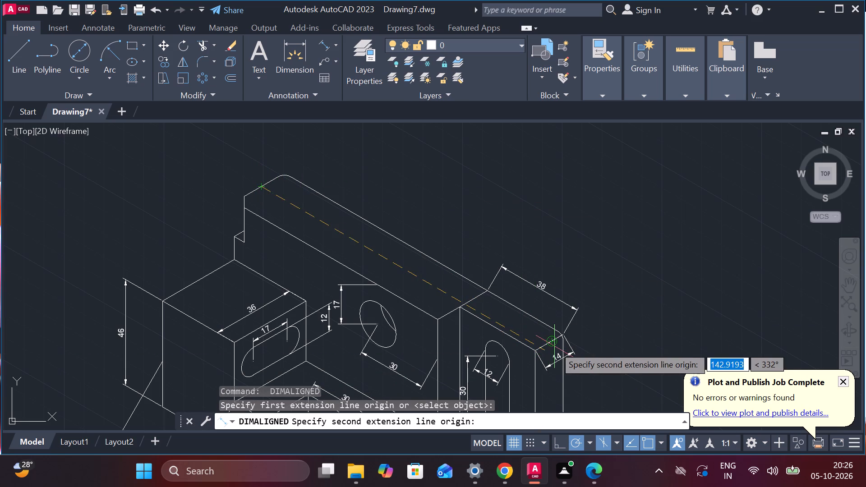
scroll(570, 339, up, 2)
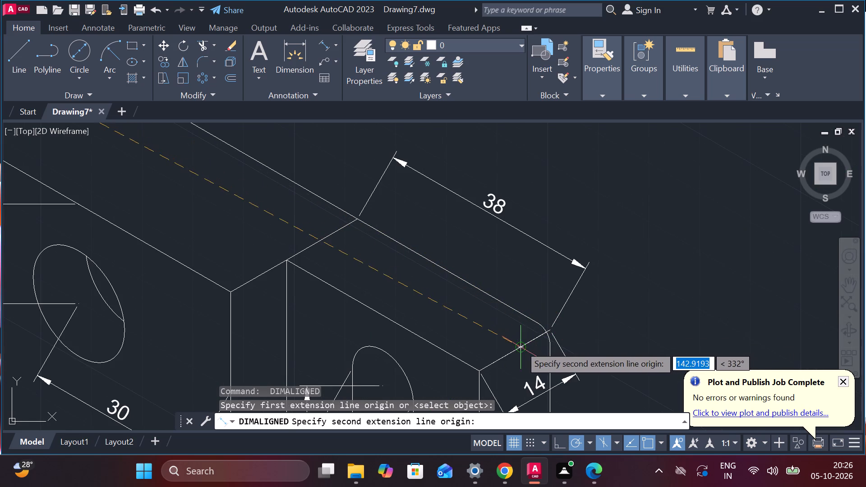
click(520, 345)
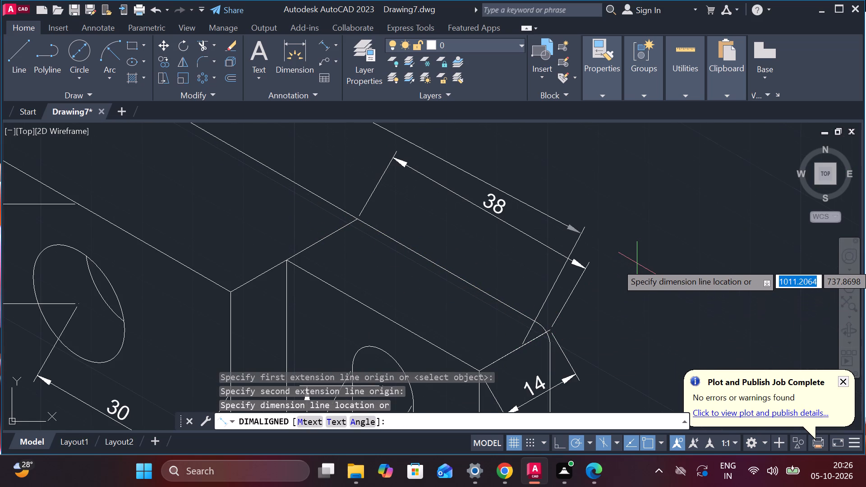
scroll(637, 263, down, 2)
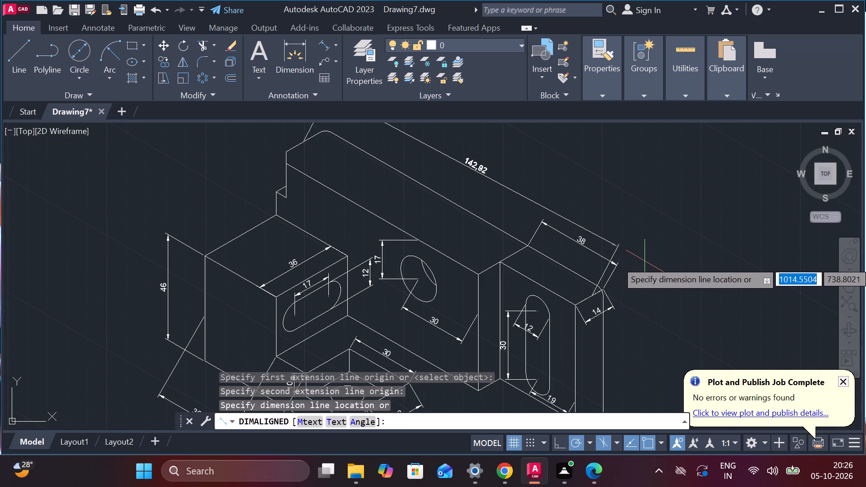
click(645, 261)
Override the text of the wall's overall length dimension with 140.
scroll(645, 261, down, 1)
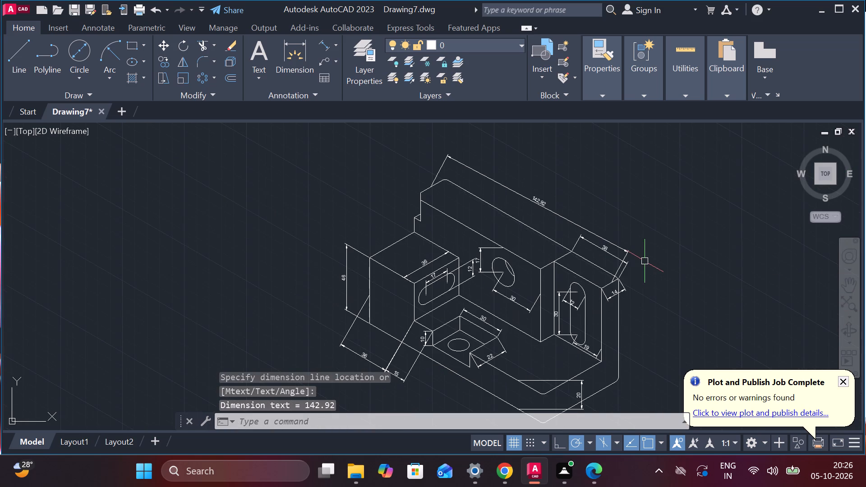
scroll(554, 243, up, 2)
click(525, 155)
key(Escape)
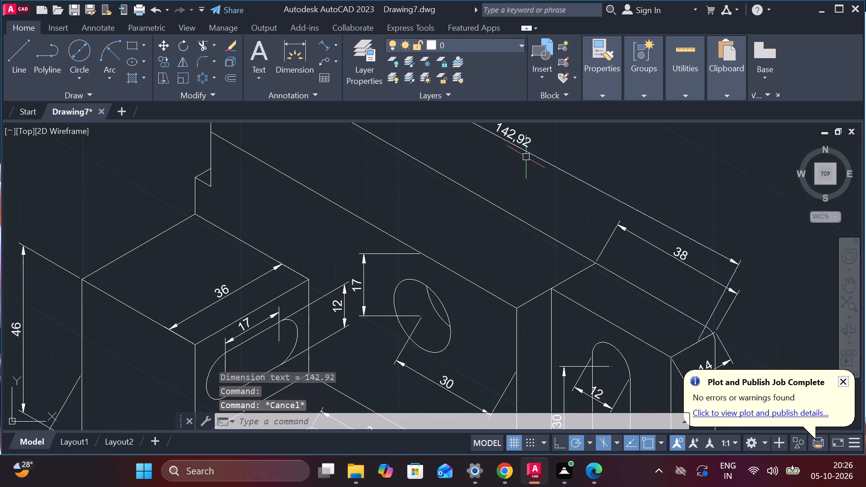
double_click(515, 139)
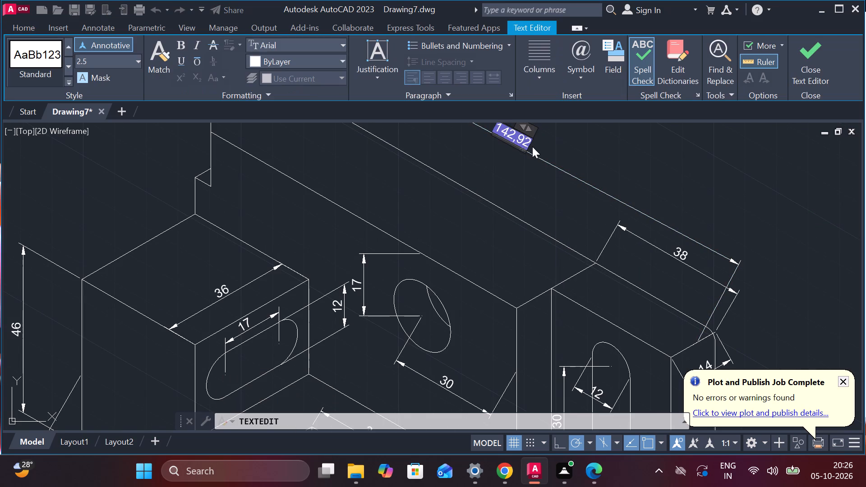
key(Right)
key(Right)
key(BackSpace)
key(BackSpace)
key(BackSpace)
text(14)
key(0)
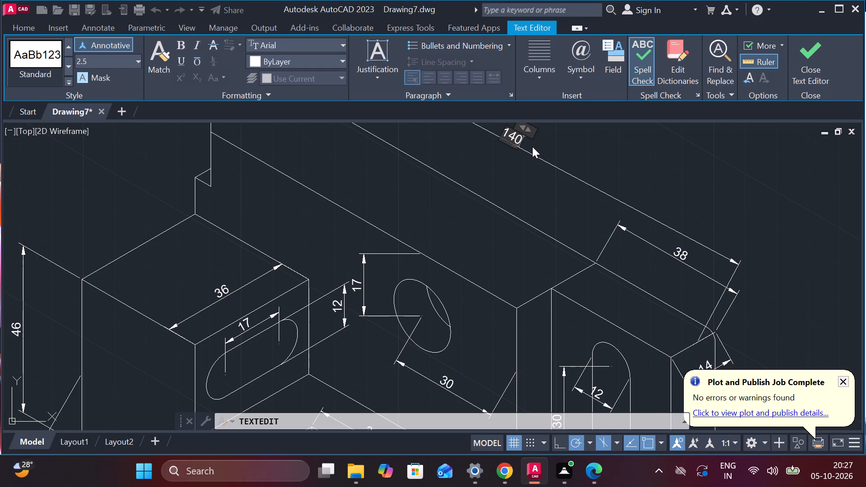
click(822, 64)
scroll(736, 209, down, 1)
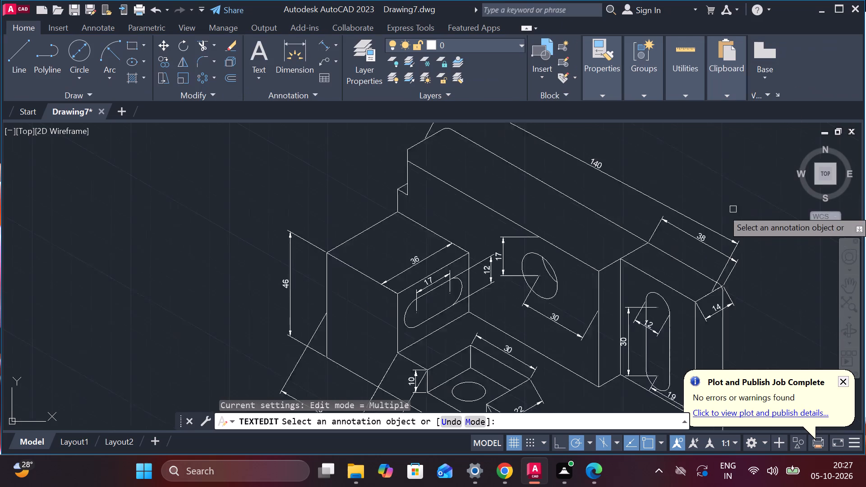
scroll(732, 209, down, 1)
middle_drag(718, 195, 654, 188)
key(Escape)
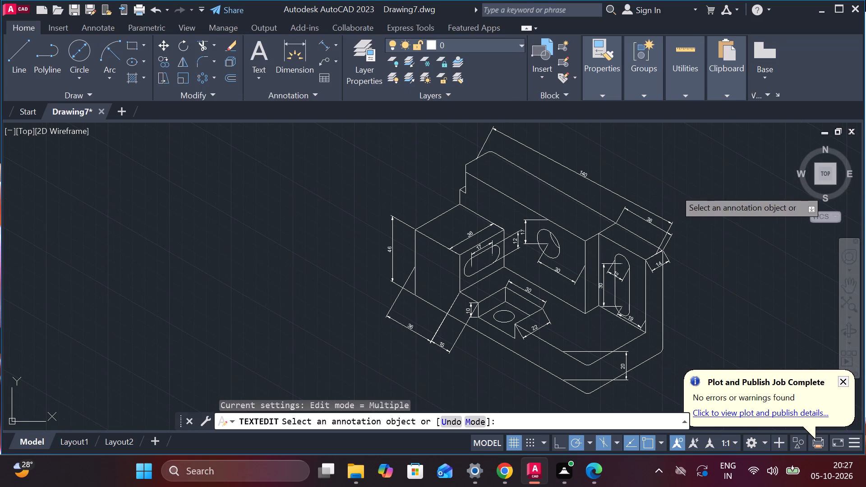
Set the Annotative dimension style's linear precision to one decimal place (0.0).
key(d)
key(Return)
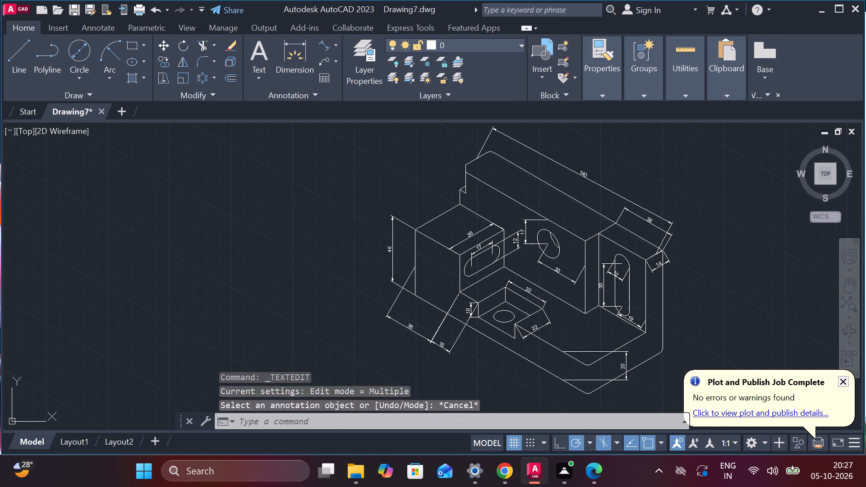
click(569, 198)
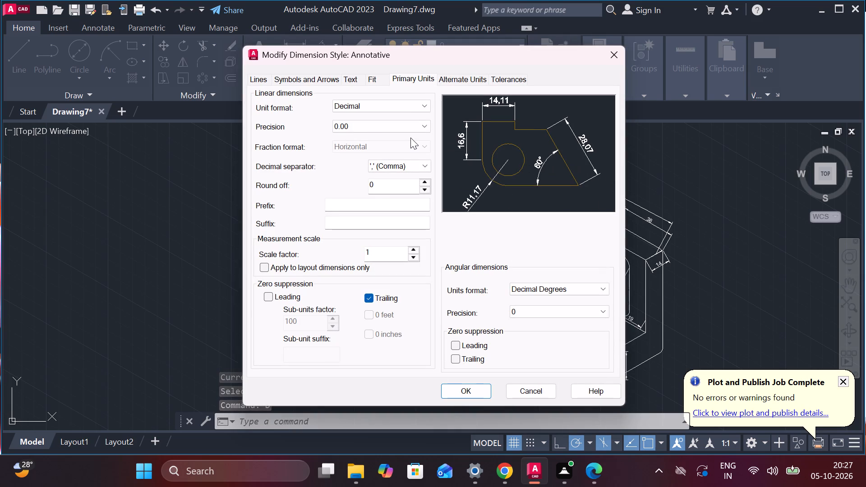
click(388, 122)
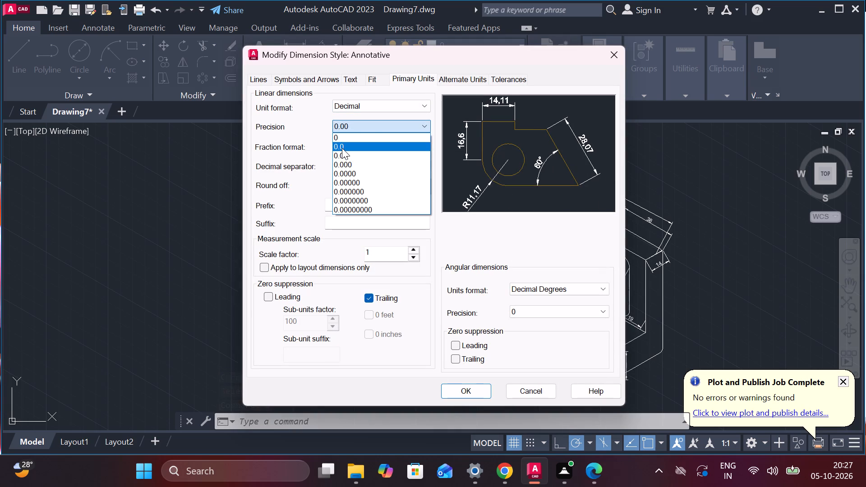
click(342, 148)
Set the Annotative dimension style's text height to 4 and its text alignment to ISO standard.
click(355, 82)
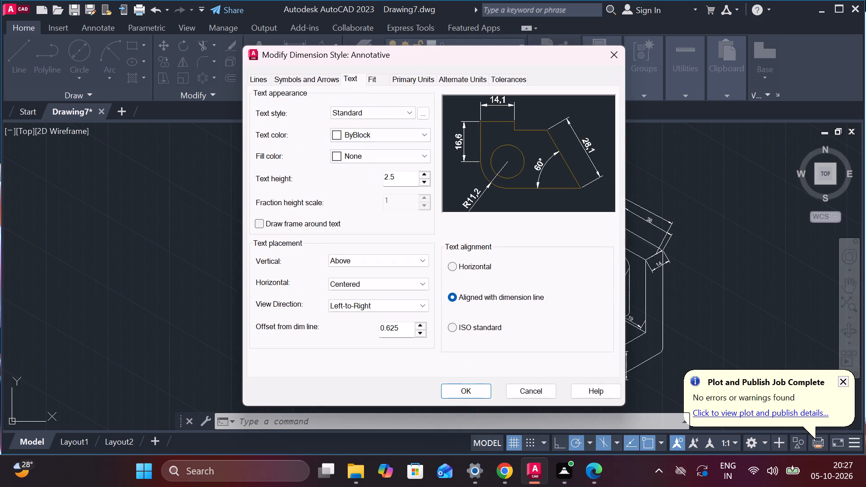
drag(396, 172, 360, 172)
key(4)
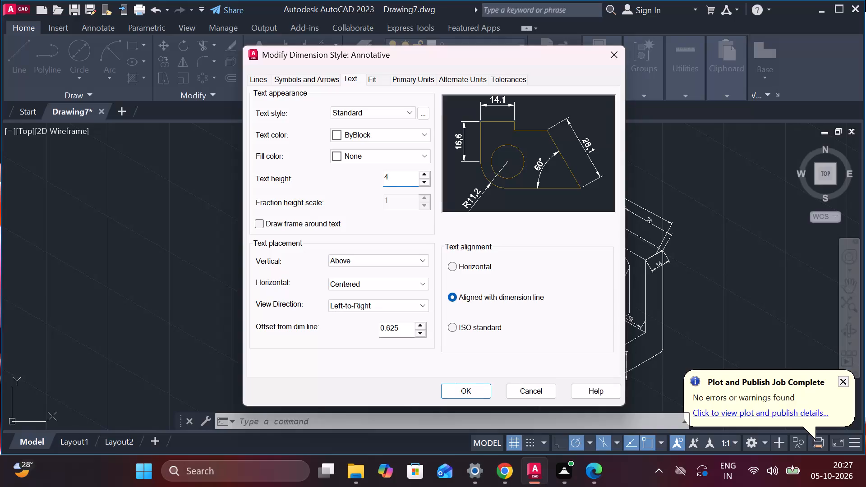
key(Return)
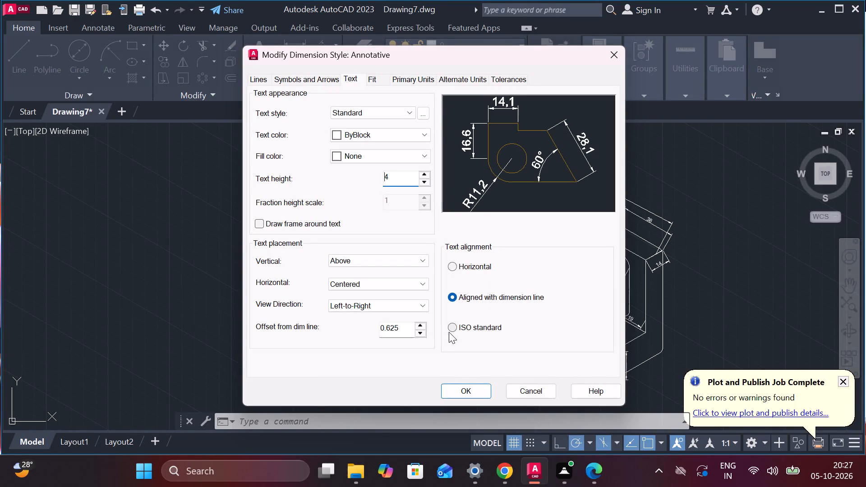
click(451, 326)
click(468, 381)
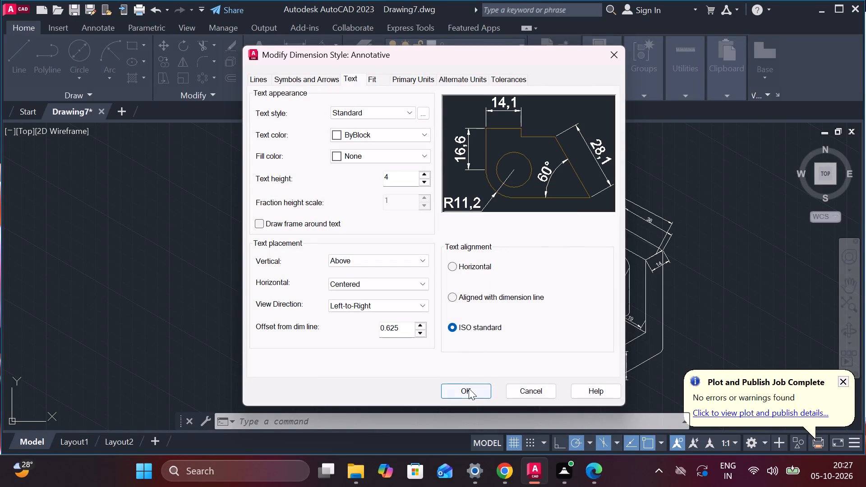
Apply the modified Annotative dimension style, make it the current style and finish with the style manager.
click(469, 388)
click(579, 162)
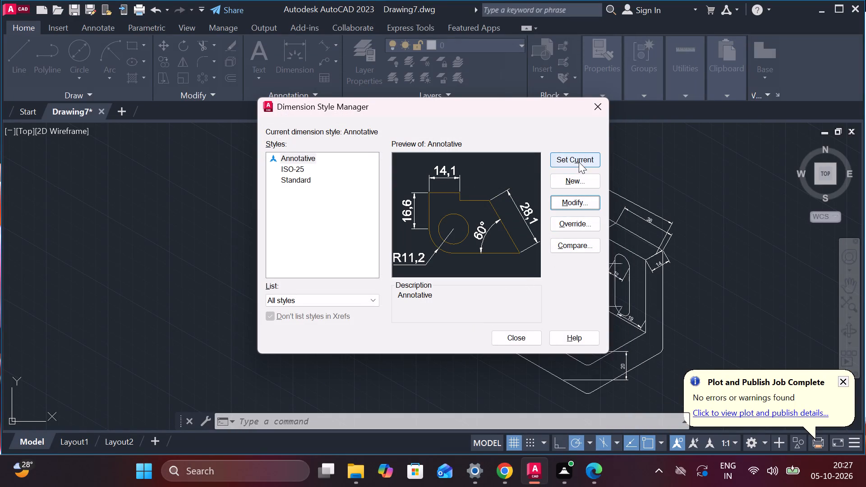
click(517, 332)
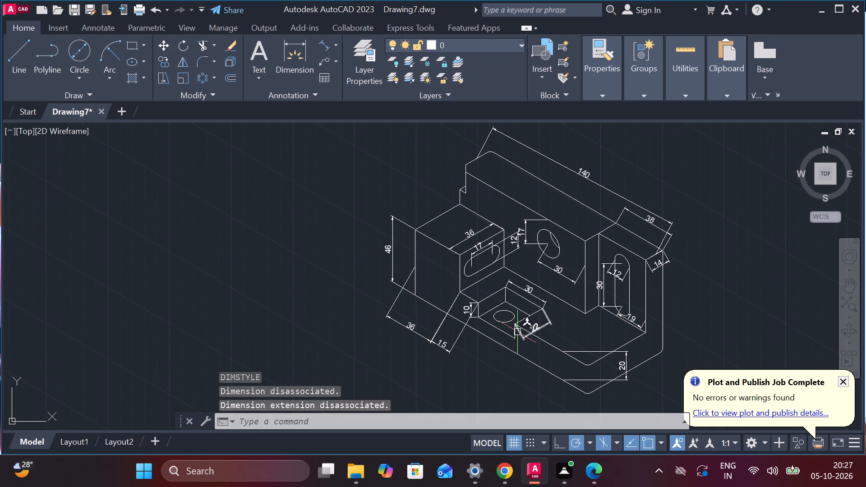
middle_drag(473, 377, 448, 368)
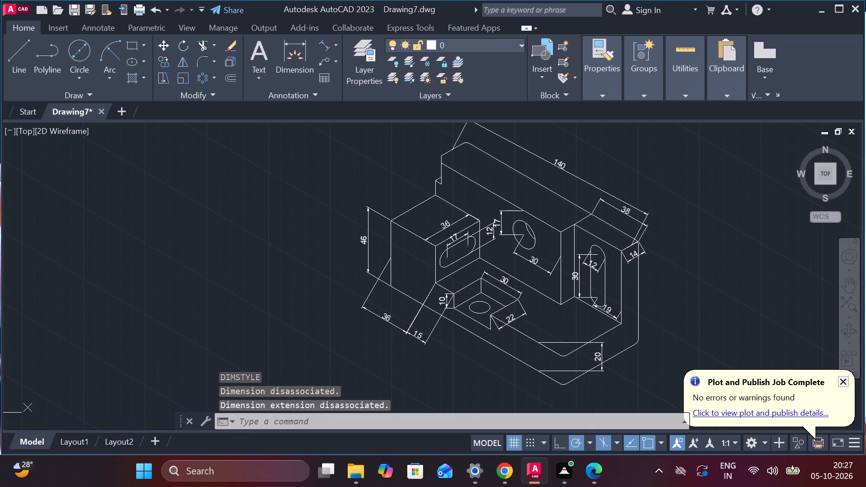
key(Escape)
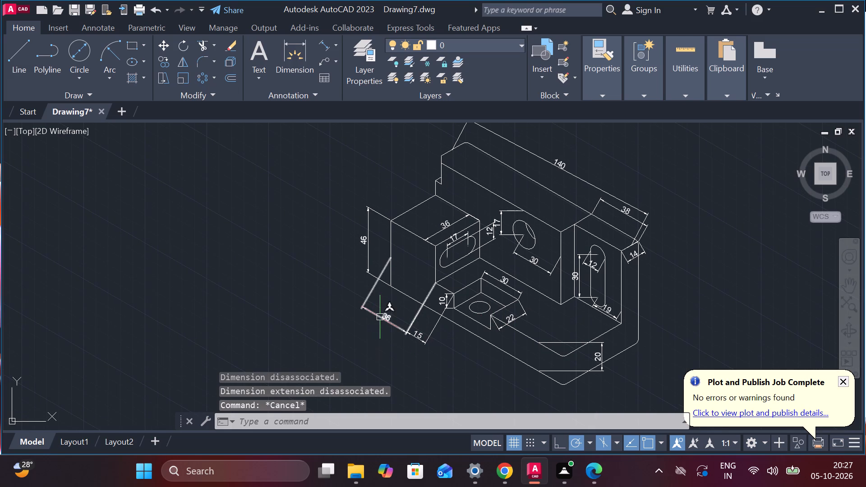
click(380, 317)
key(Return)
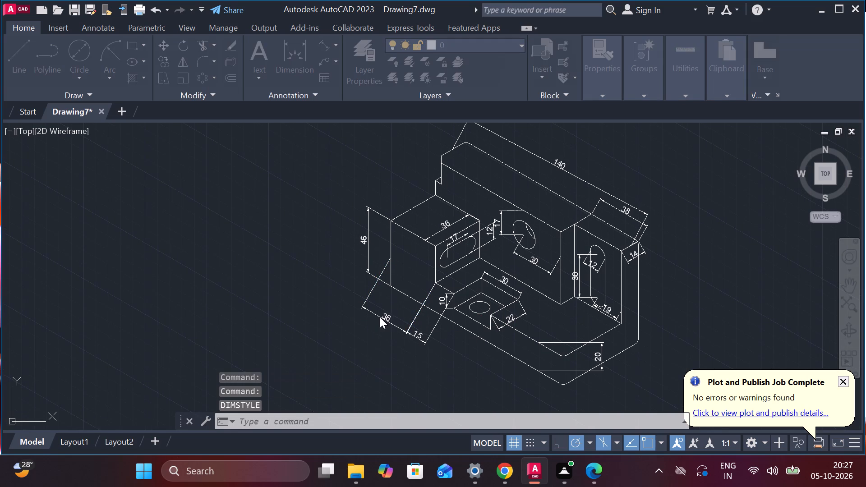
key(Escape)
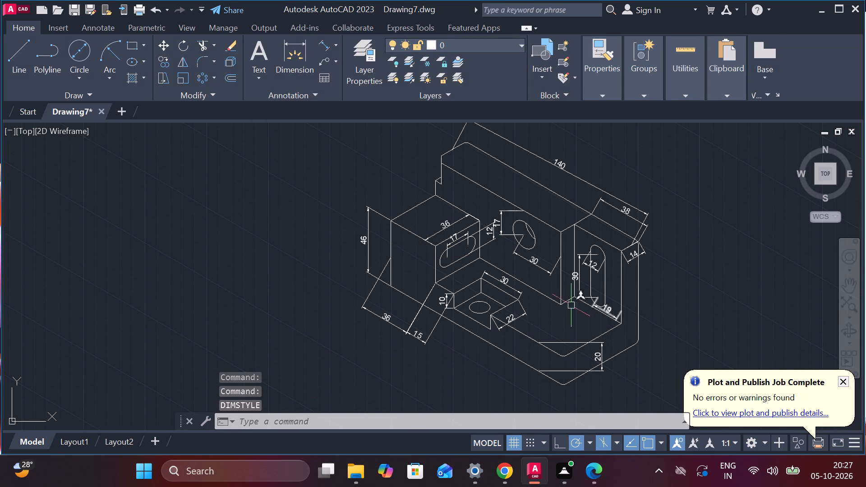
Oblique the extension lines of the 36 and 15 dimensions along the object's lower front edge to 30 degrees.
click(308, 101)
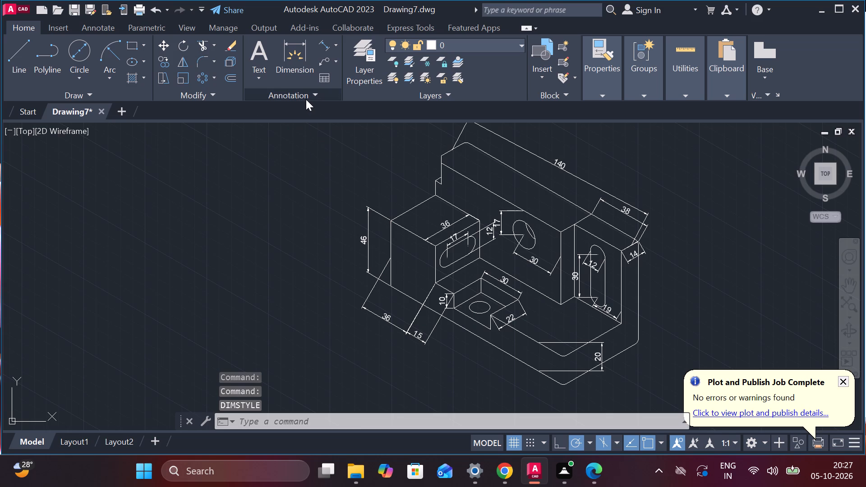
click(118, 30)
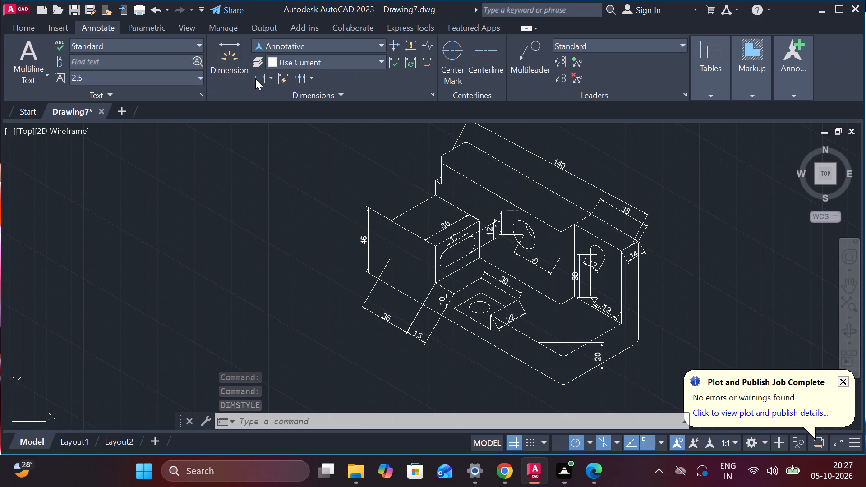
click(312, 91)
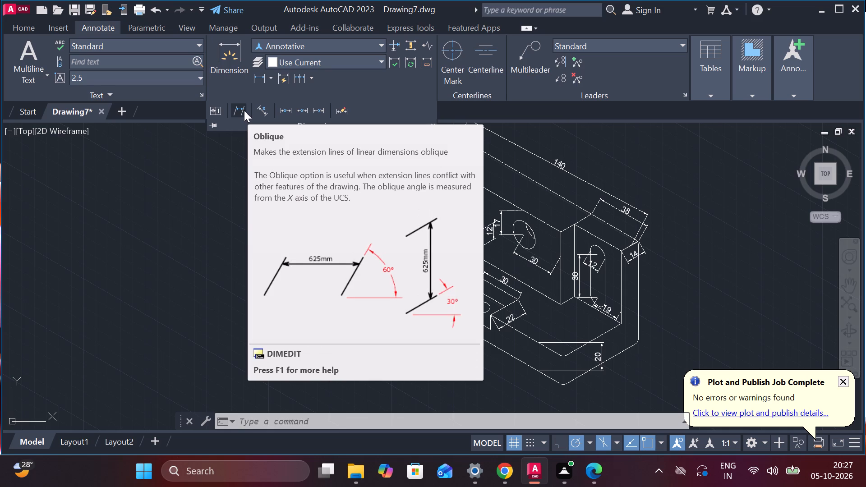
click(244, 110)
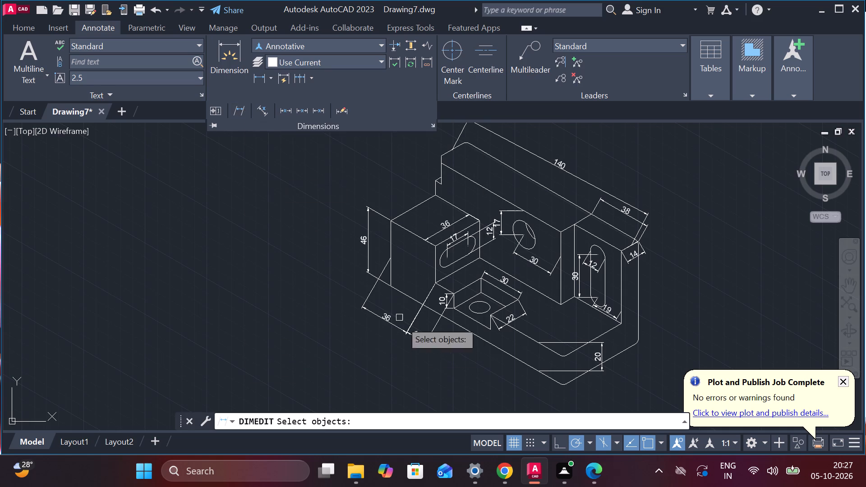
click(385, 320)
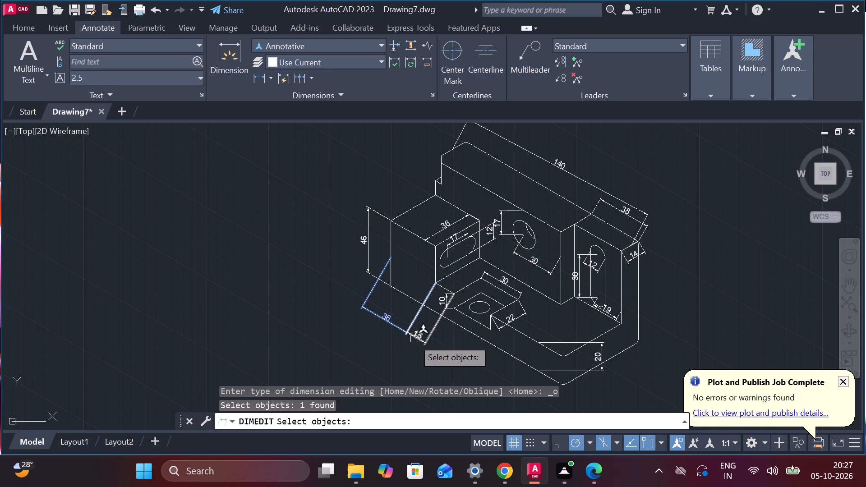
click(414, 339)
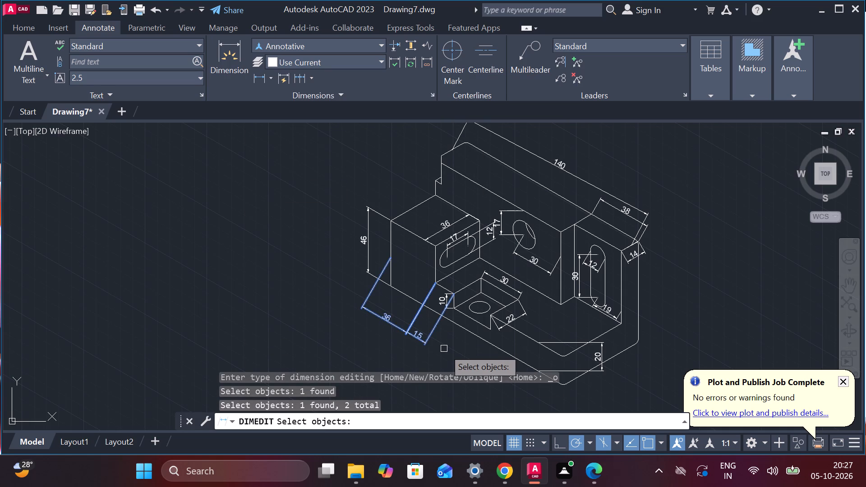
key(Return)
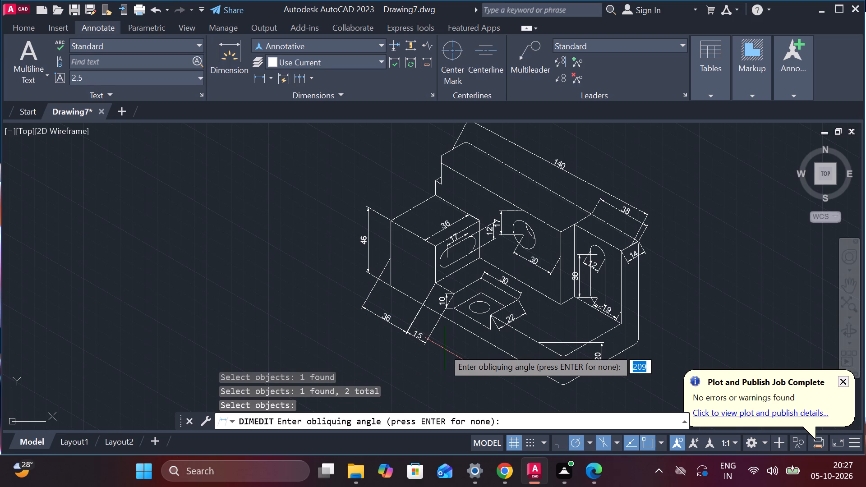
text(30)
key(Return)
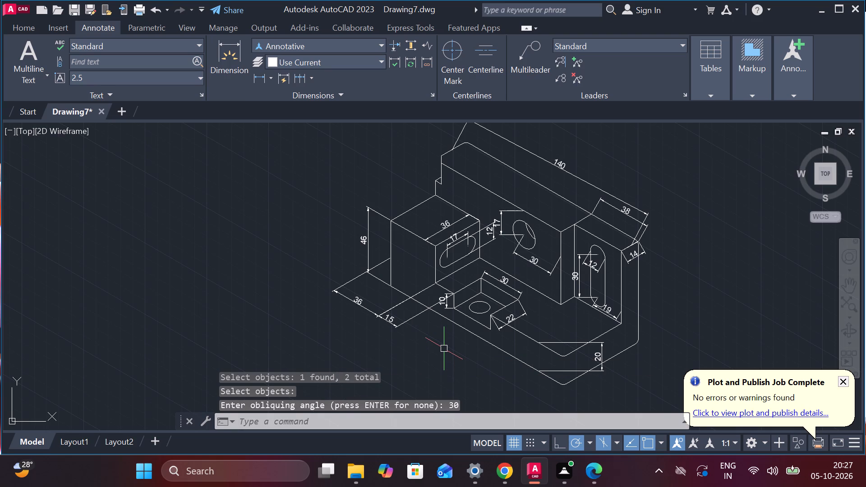
Set the oblique angle of the 36 and 15 dimensions along the lower front edge to 90 degrees.
click(370, 311)
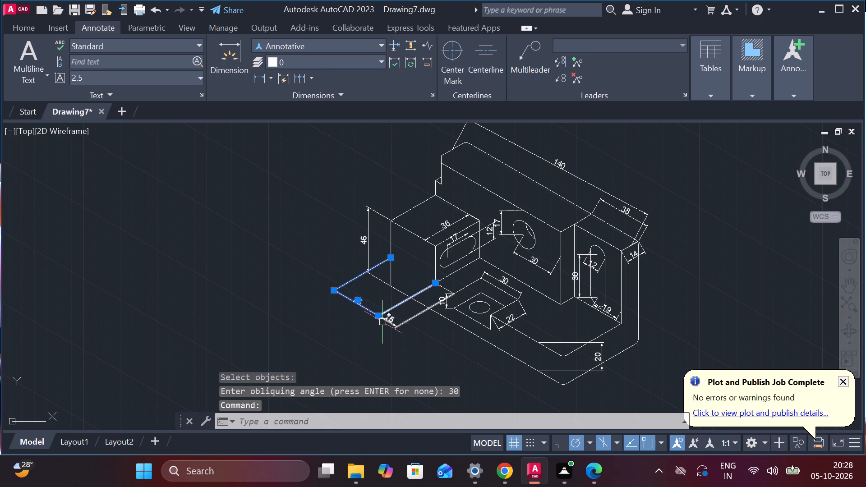
click(382, 322)
key(Return)
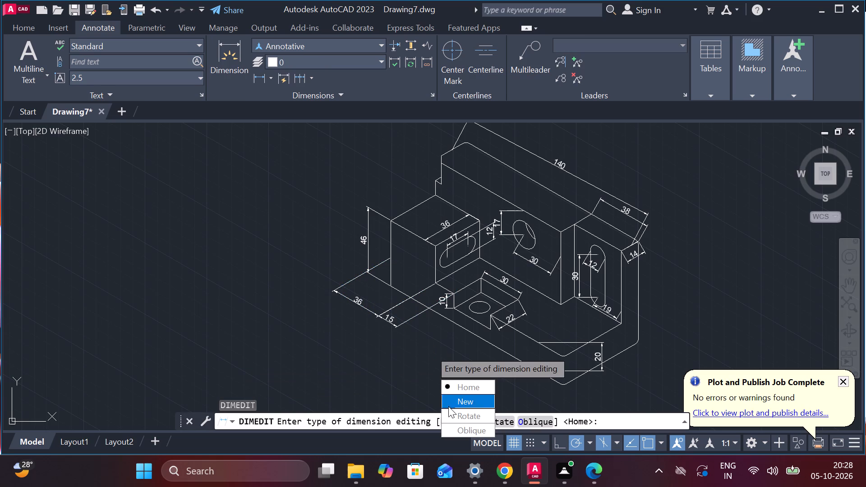
drag(469, 432, 430, 350)
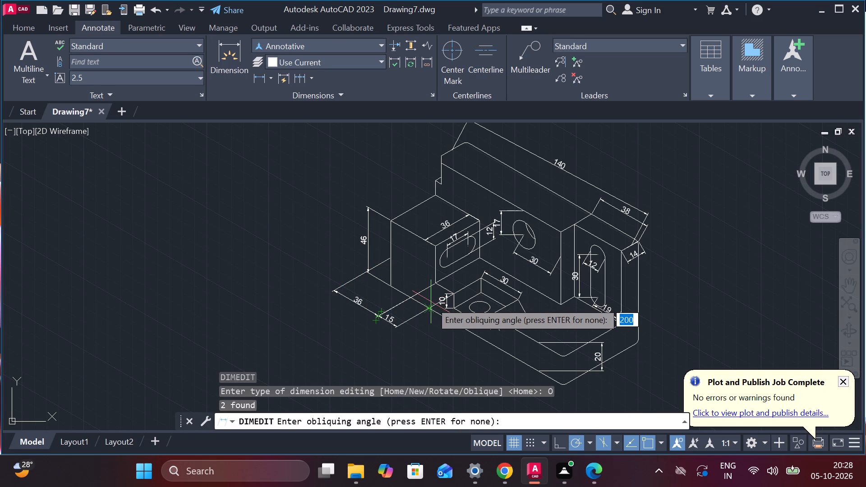
text(90)
key(Return)
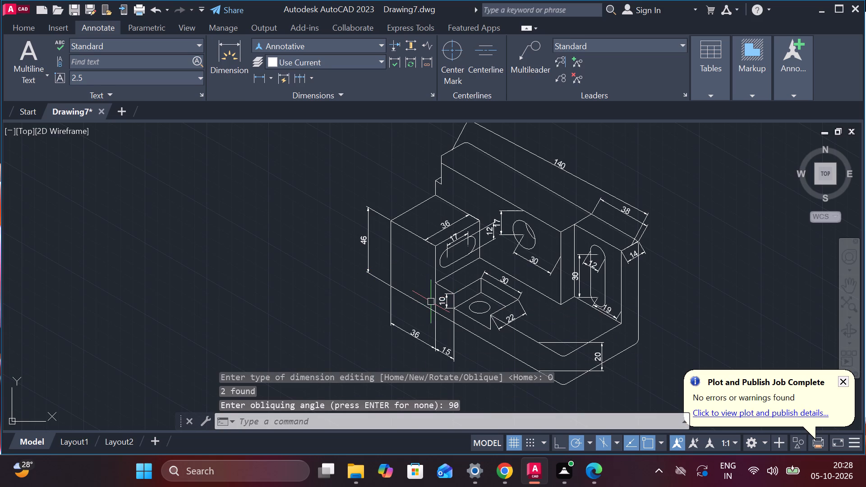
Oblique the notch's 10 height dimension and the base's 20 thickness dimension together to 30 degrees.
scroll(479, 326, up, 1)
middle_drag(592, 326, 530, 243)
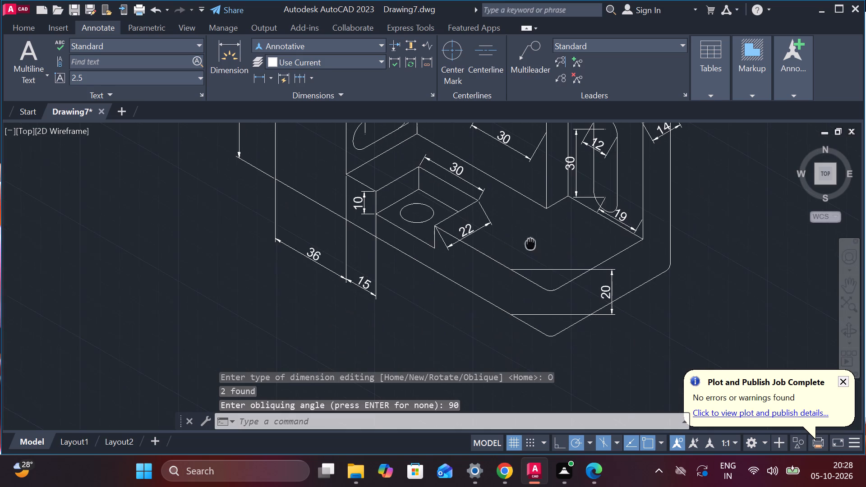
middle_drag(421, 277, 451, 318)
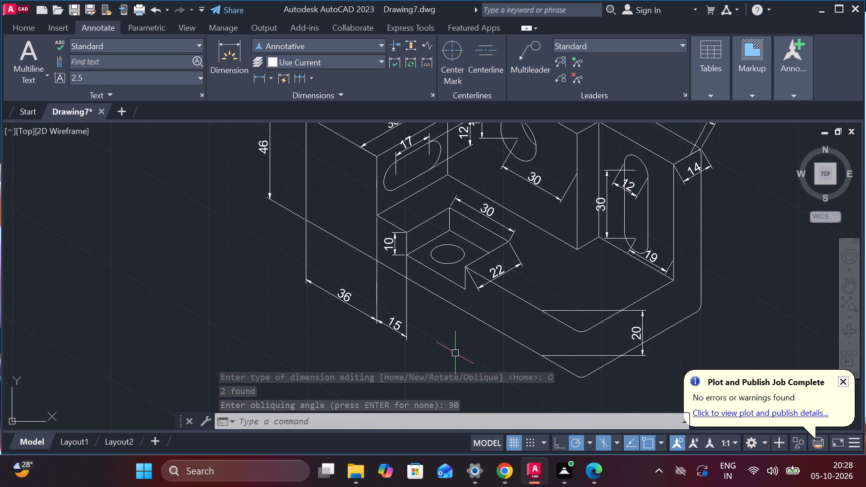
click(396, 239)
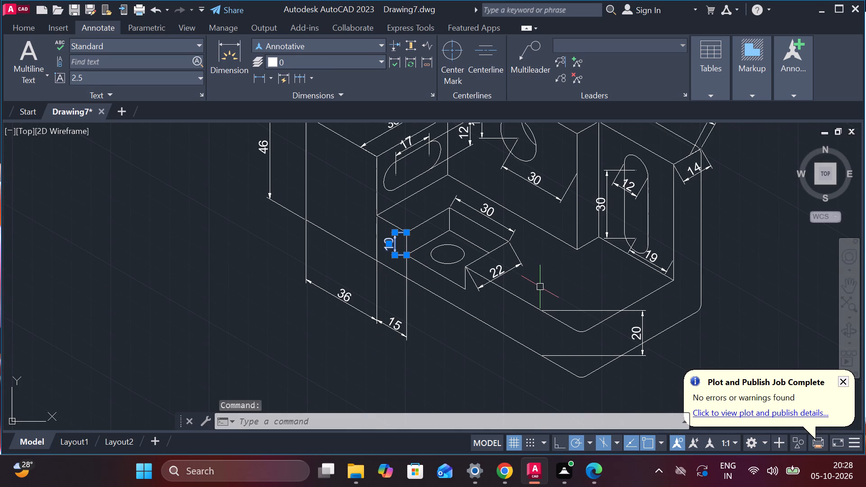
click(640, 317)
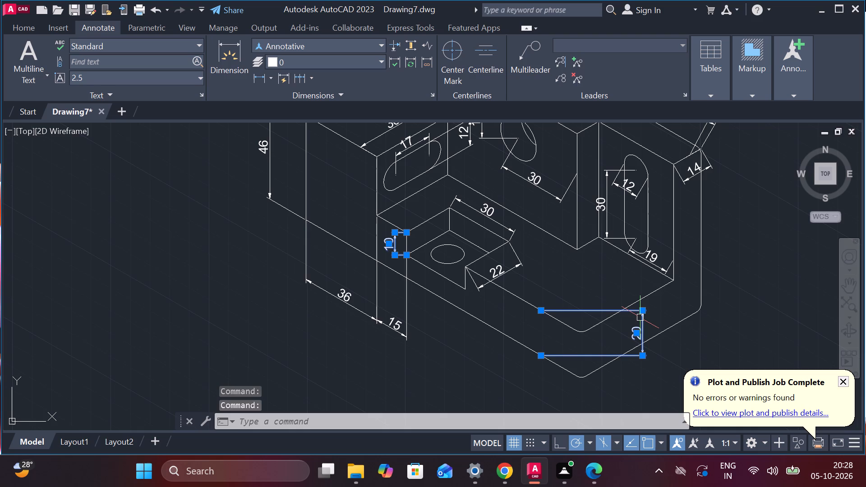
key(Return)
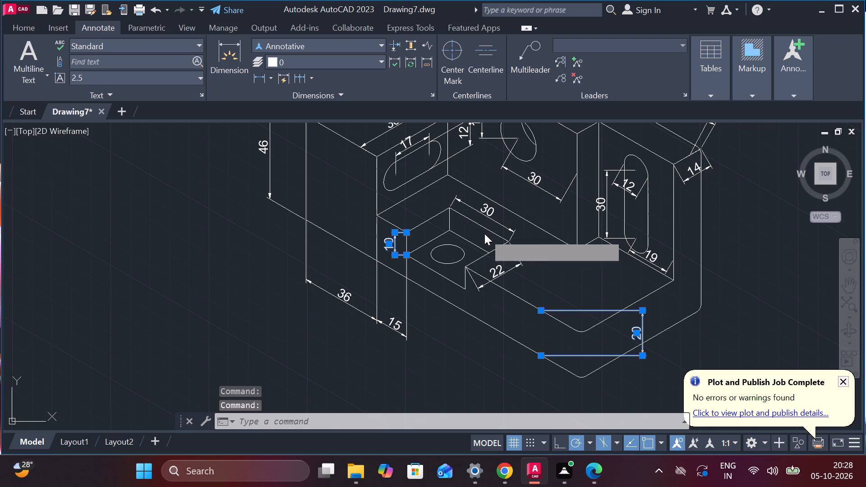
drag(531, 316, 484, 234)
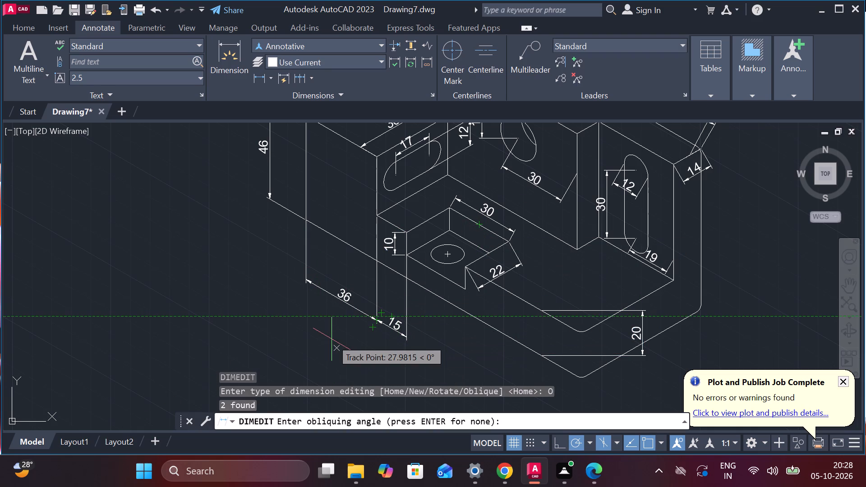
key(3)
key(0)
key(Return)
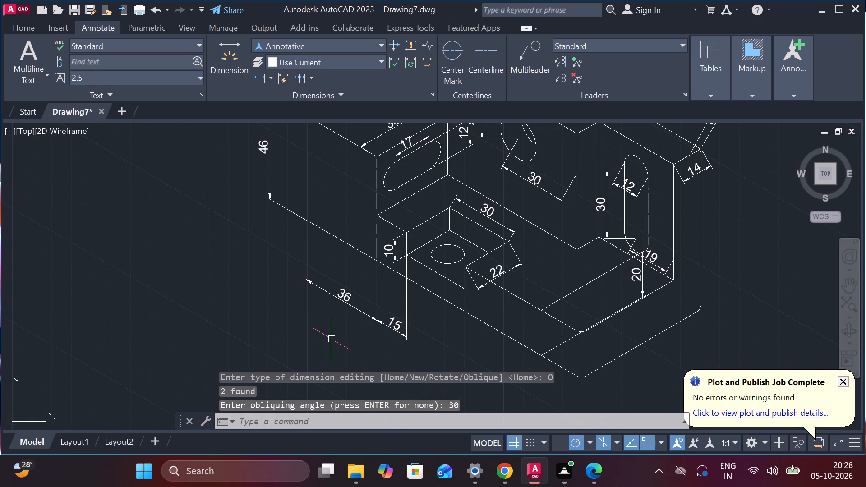
Set the oblique angle of the notch's 10 height dimension to 150 degrees.
click(396, 258)
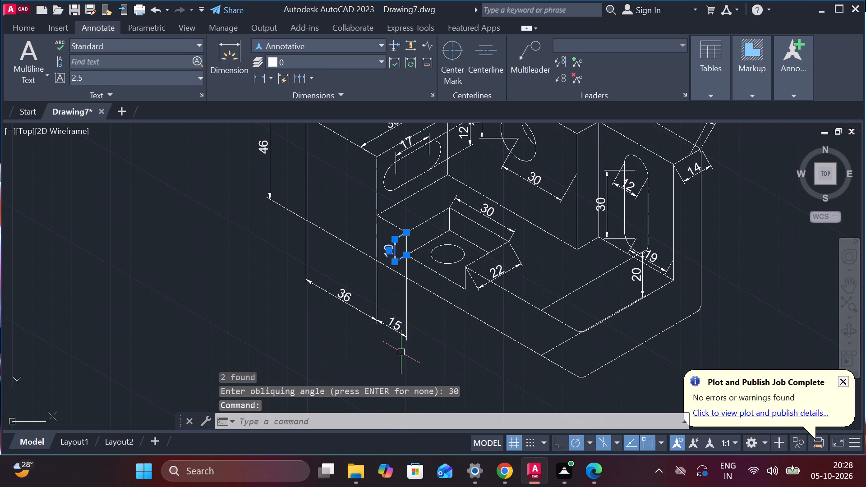
key(Return)
drag(451, 421, 401, 343)
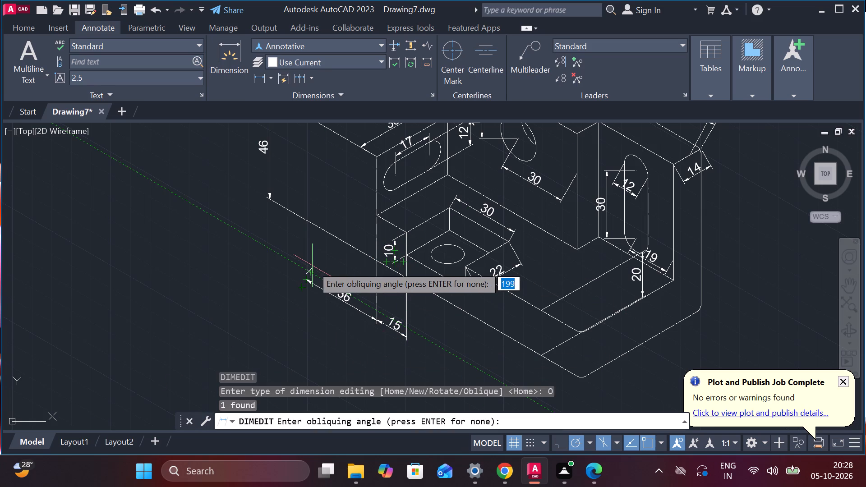
text(150)
key(Return)
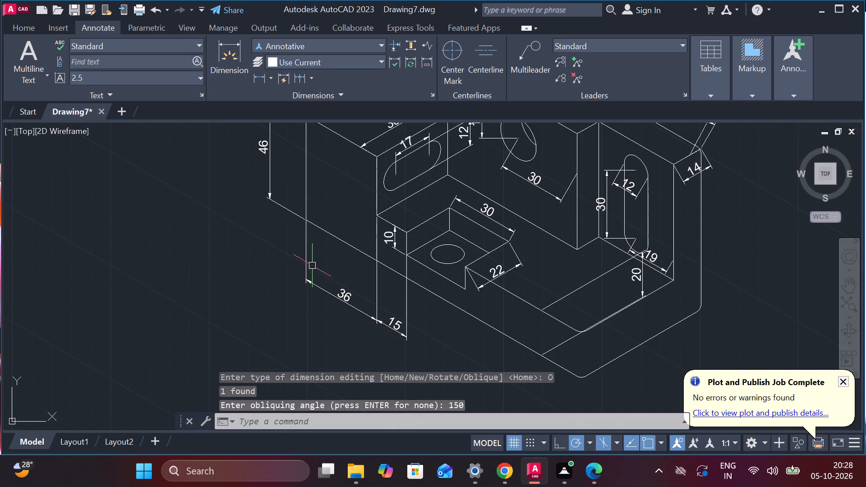
Set the oblique angle of the base's 20 thickness dimension to 150 degrees.
click(644, 275)
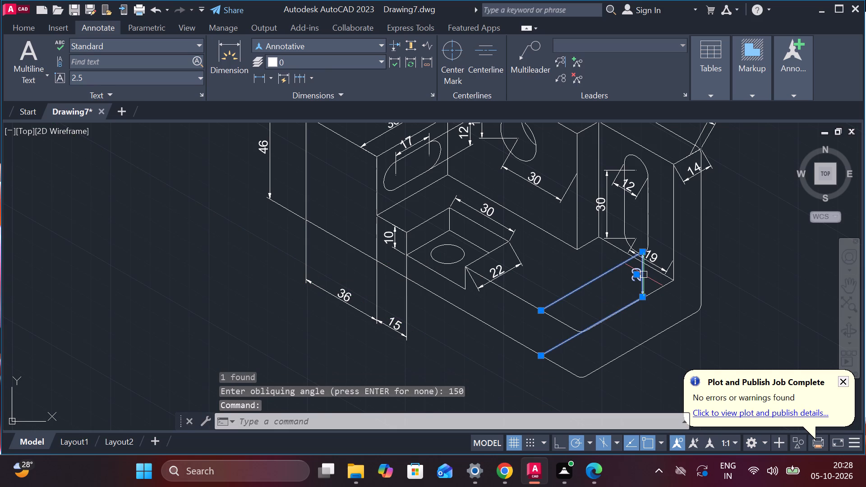
key(Return)
drag(663, 353, 644, 275)
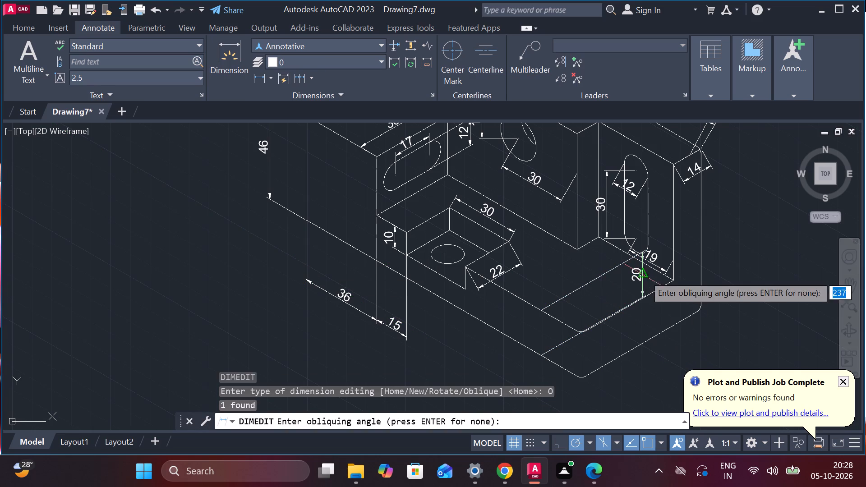
text(150)
key(Return)
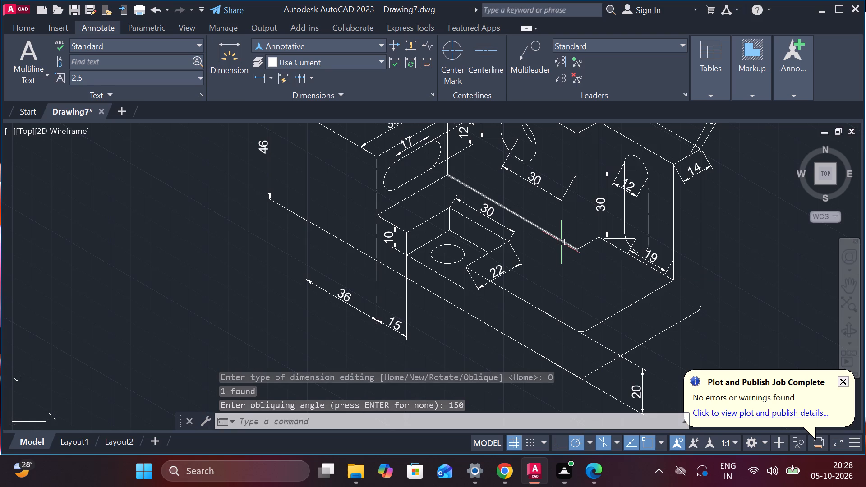
Oblique the extension lines of the 22 dimension beside the holed notch to 150 degrees.
scroll(618, 236, down, 1)
scroll(590, 257, up, 1)
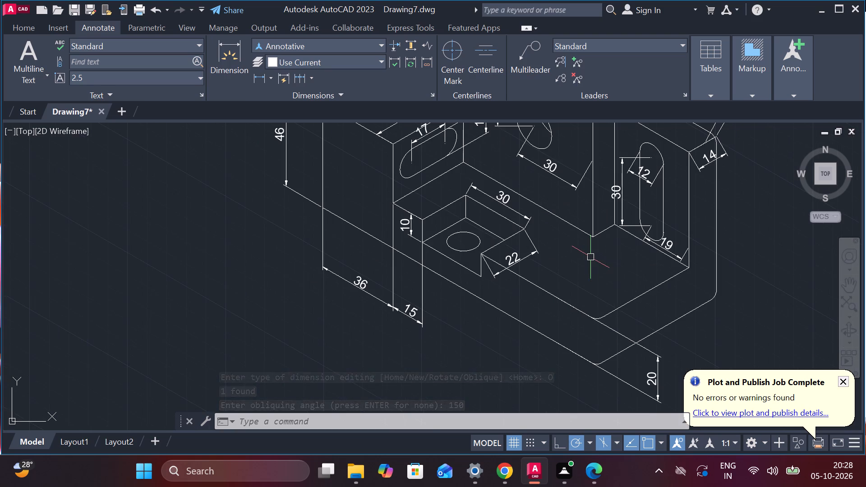
key(Escape)
click(534, 256)
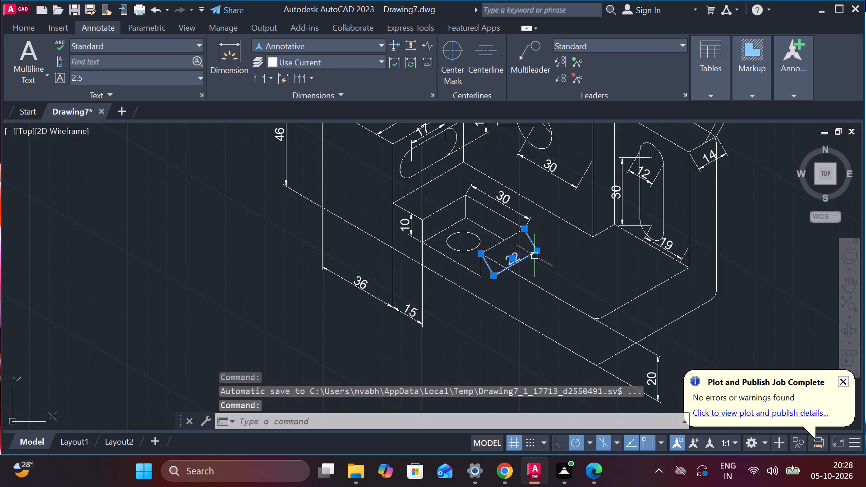
key(Return)
drag(590, 333, 561, 258)
key(1)
text(50)
key(Return)
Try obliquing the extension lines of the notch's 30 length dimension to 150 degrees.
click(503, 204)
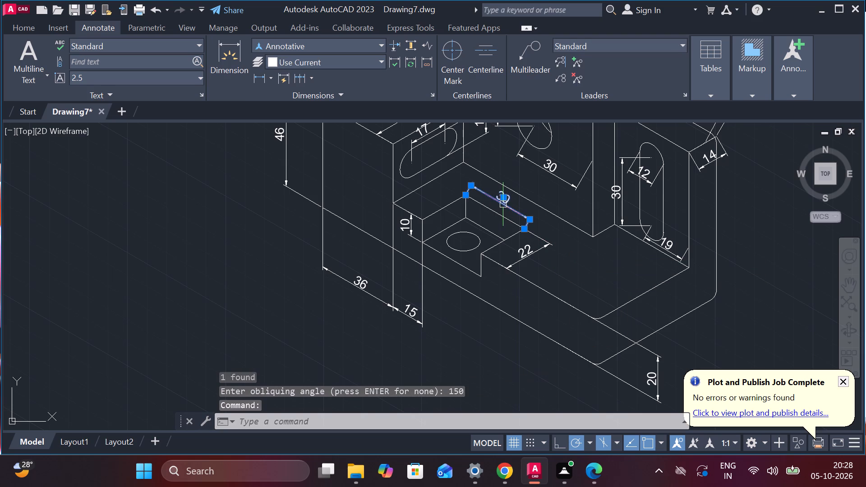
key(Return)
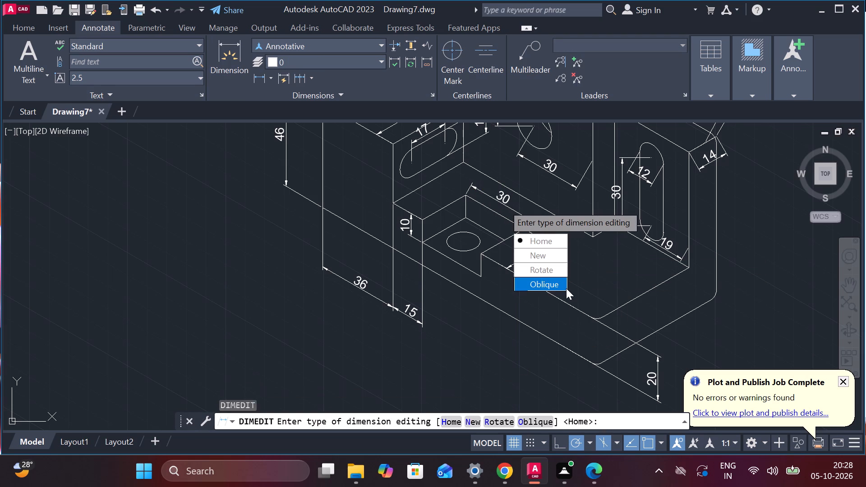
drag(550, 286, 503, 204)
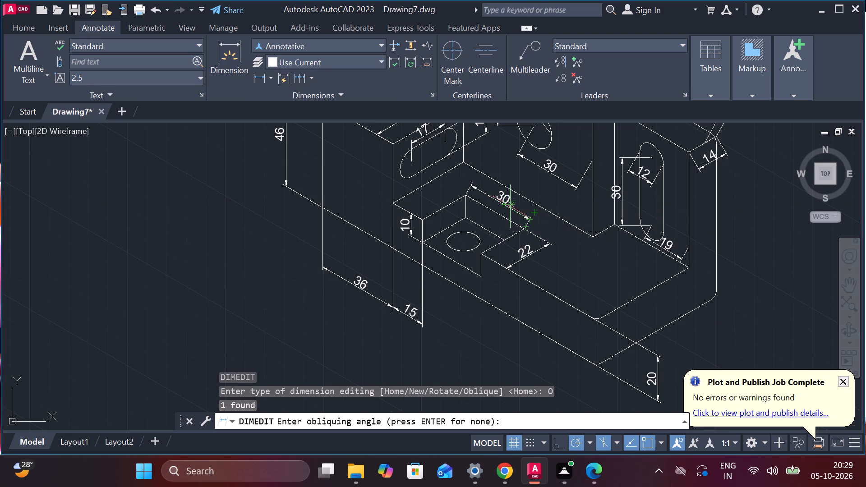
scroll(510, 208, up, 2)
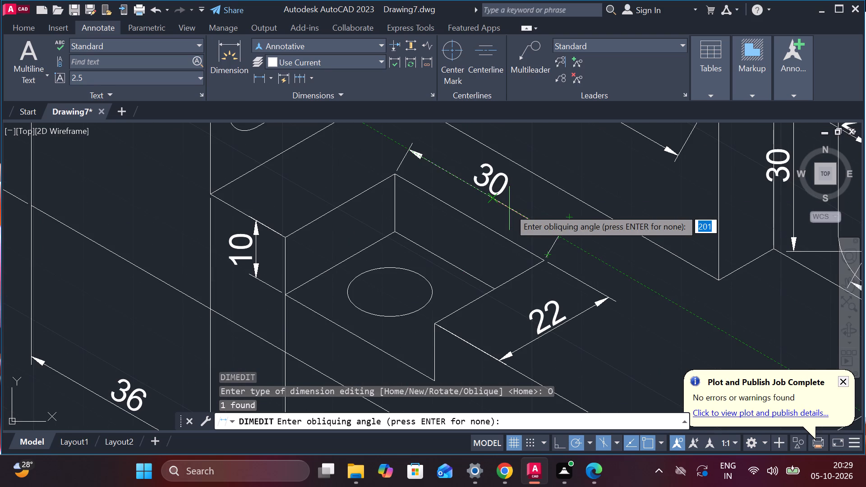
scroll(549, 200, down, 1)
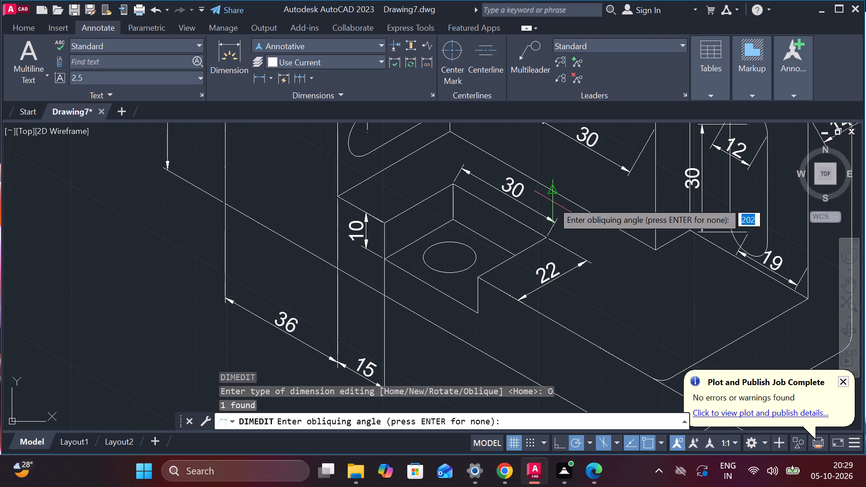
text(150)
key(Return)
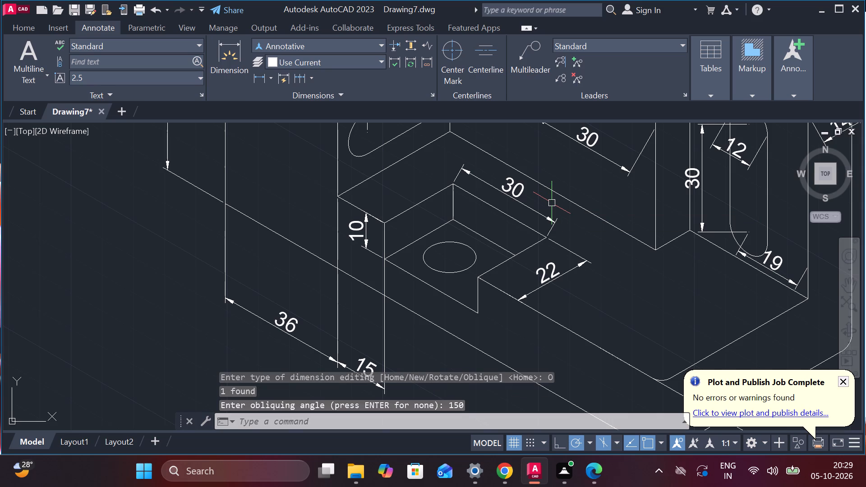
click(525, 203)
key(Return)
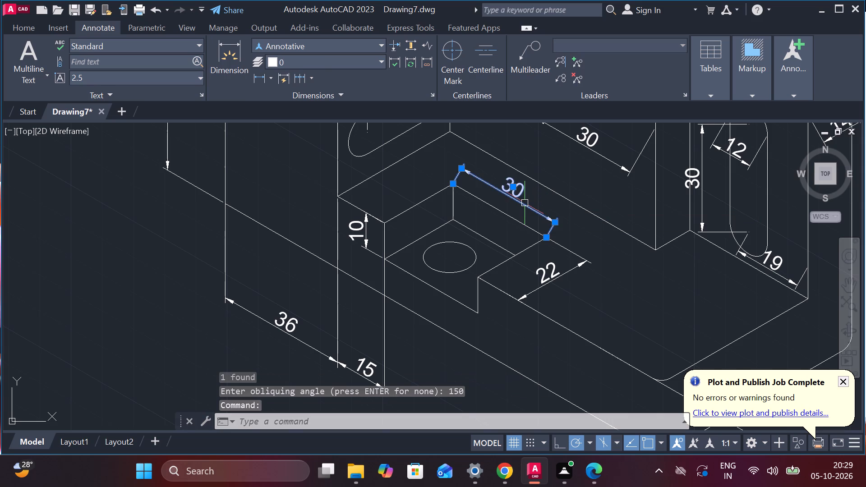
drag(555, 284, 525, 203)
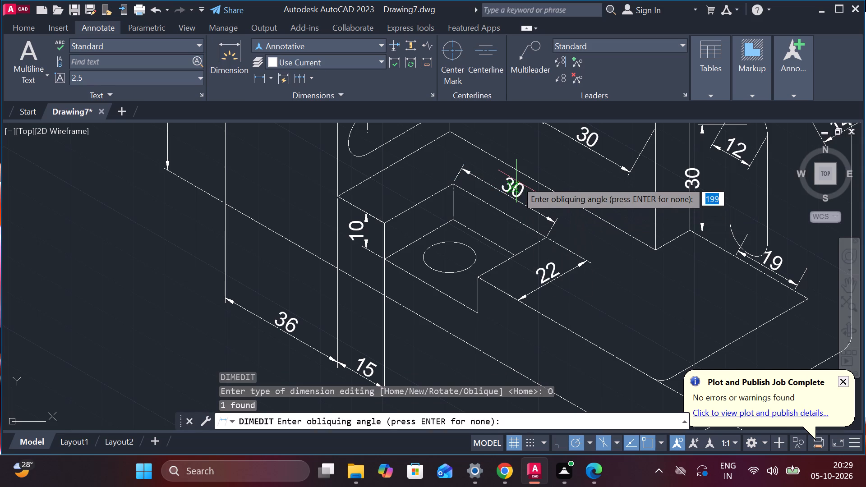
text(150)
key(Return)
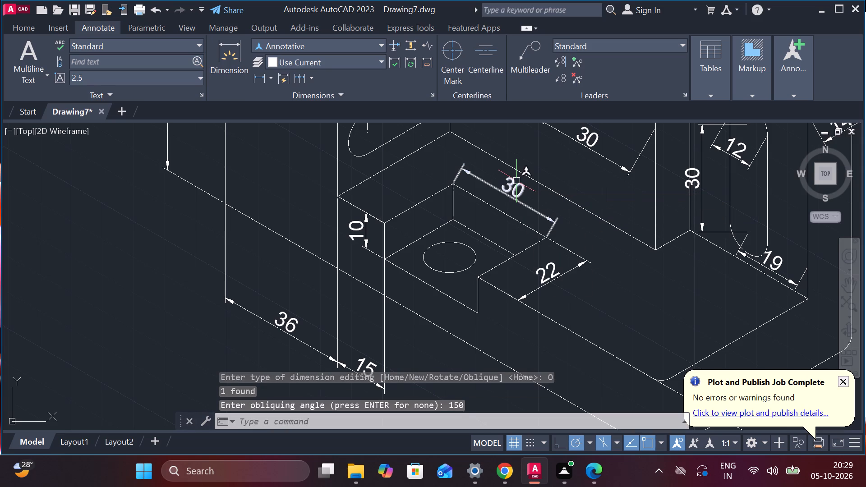
Set the oblique angle of the notch's 30 length dimension to 30 degrees.
scroll(516, 181, down, 2)
scroll(516, 181, up, 1)
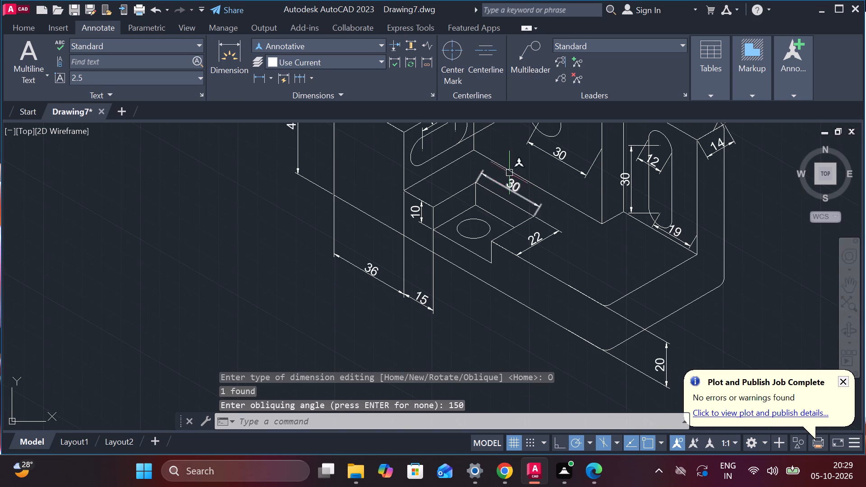
scroll(511, 187, up, 2)
click(514, 186)
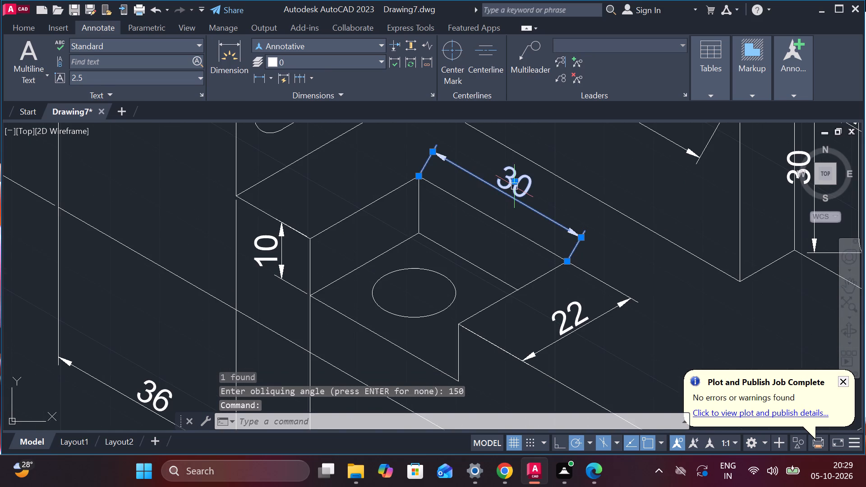
key(Return)
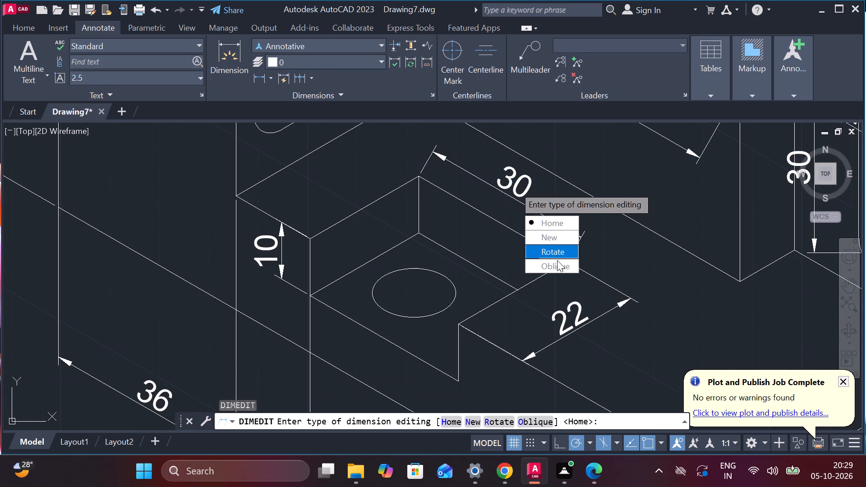
drag(557, 261, 510, 184)
text(30)
key(Return)
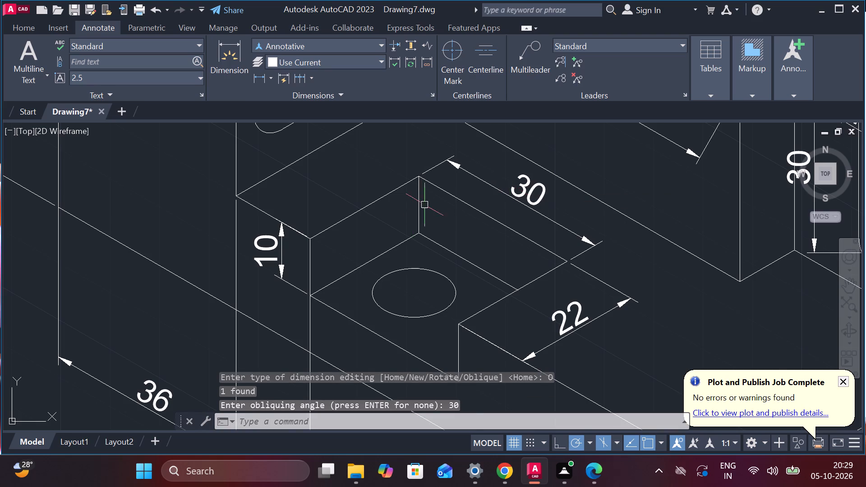
Move the horizontal slot's 12 height dimension closer to the slot, clear of the hole's 17 dimension.
scroll(425, 204, down, 2)
middle_drag(417, 298, 399, 328)
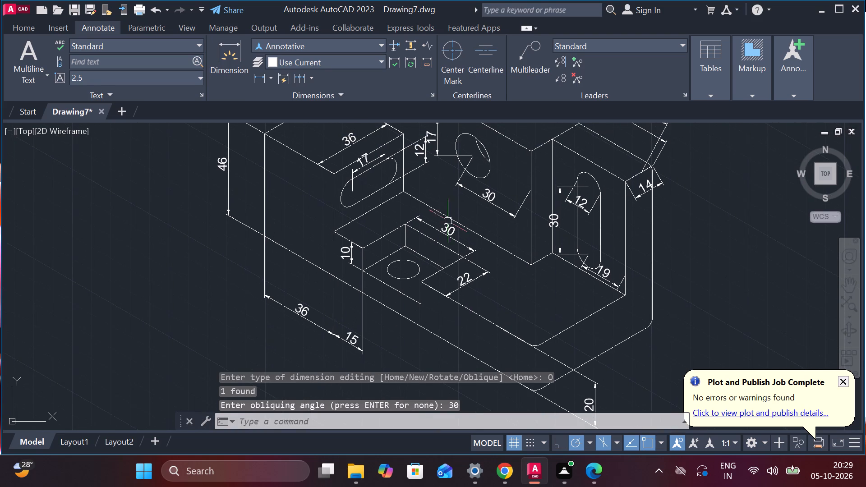
middle_drag(311, 216, 277, 316)
scroll(313, 289, up, 2)
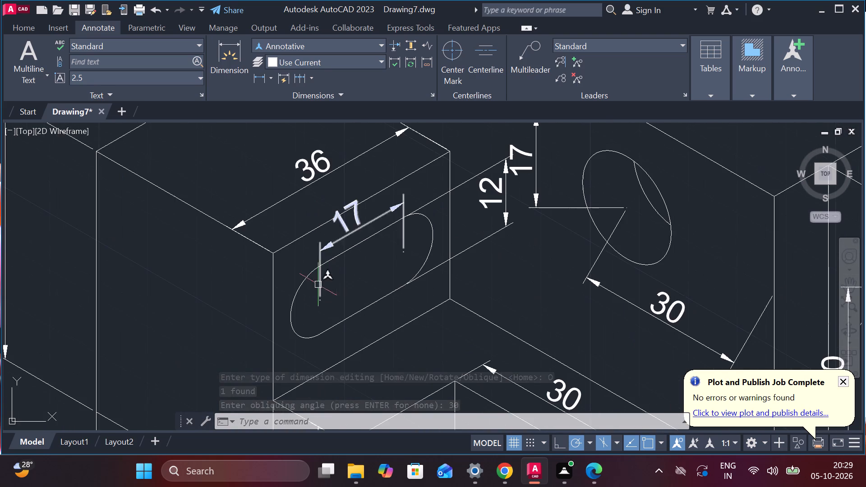
scroll(552, 199, down, 1)
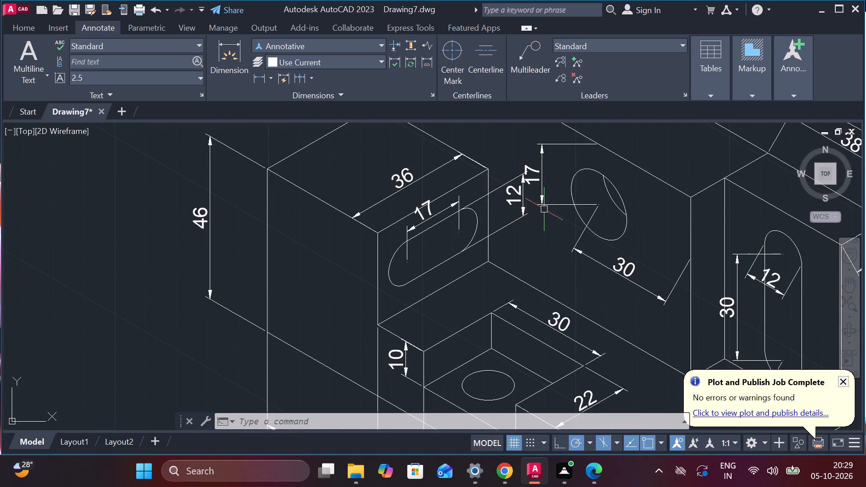
scroll(518, 206, up, 2)
click(523, 188)
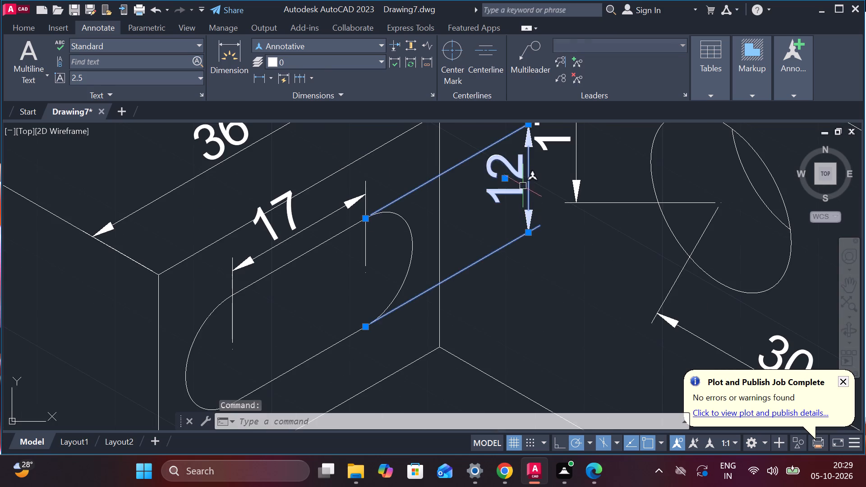
click(507, 179)
click(469, 189)
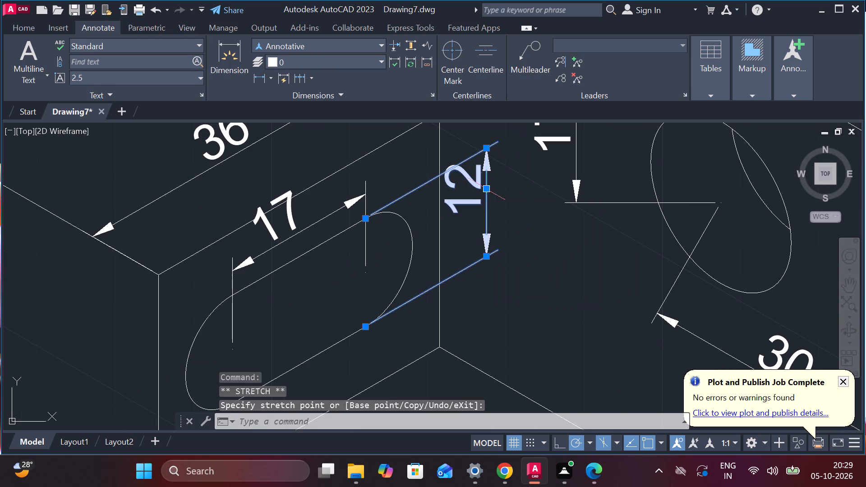
key(Escape)
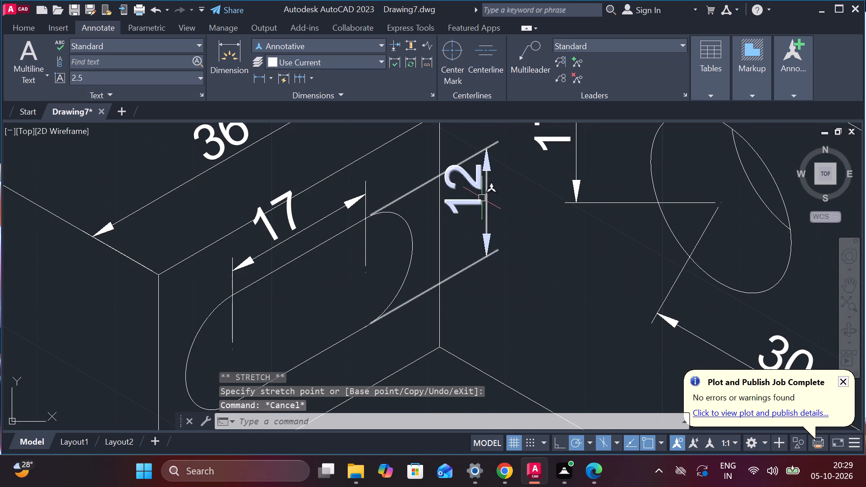
Oblique the extension lines of the 17 height dimension locating the round hole in the back wall to 150 degrees.
scroll(504, 201, down, 1)
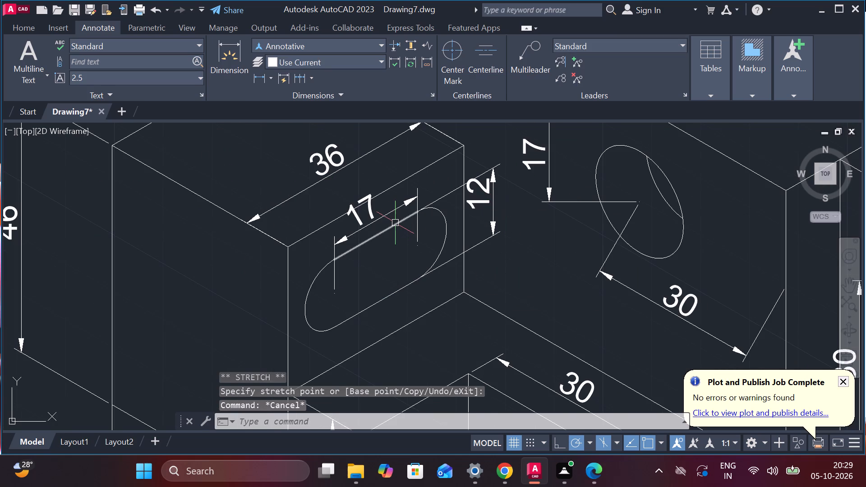
scroll(395, 223, up, 1)
scroll(394, 221, down, 2)
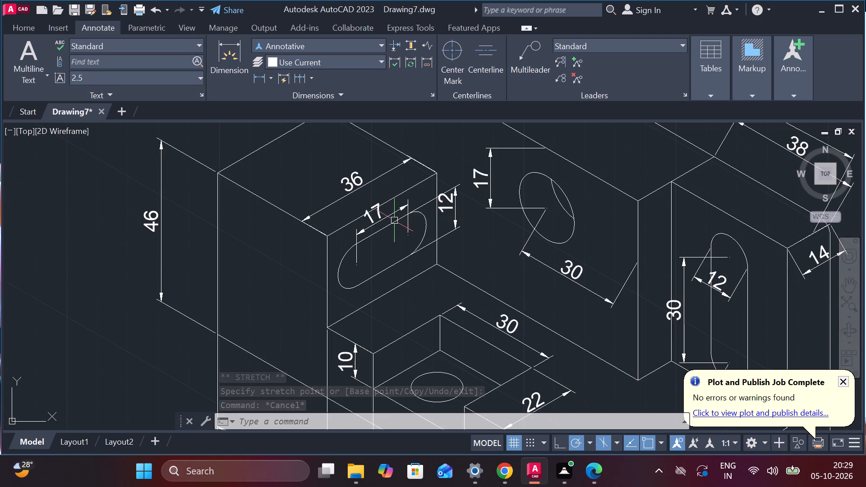
click(487, 171)
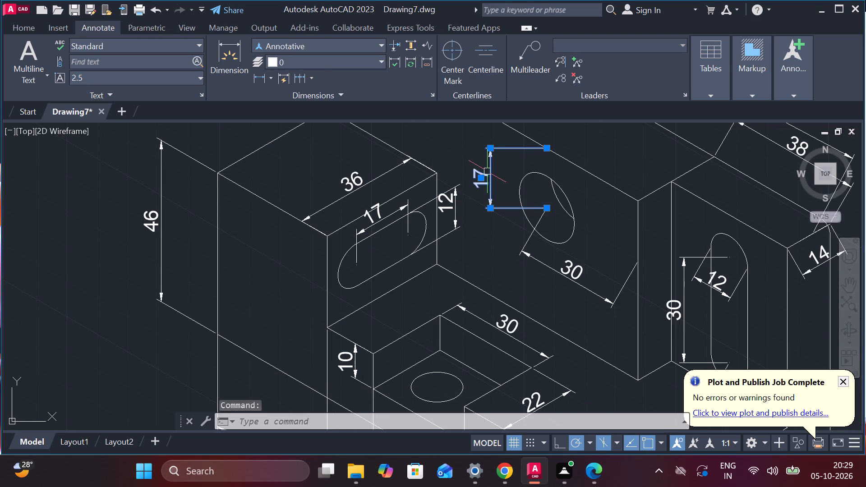
key(Return)
drag(540, 247, 487, 171)
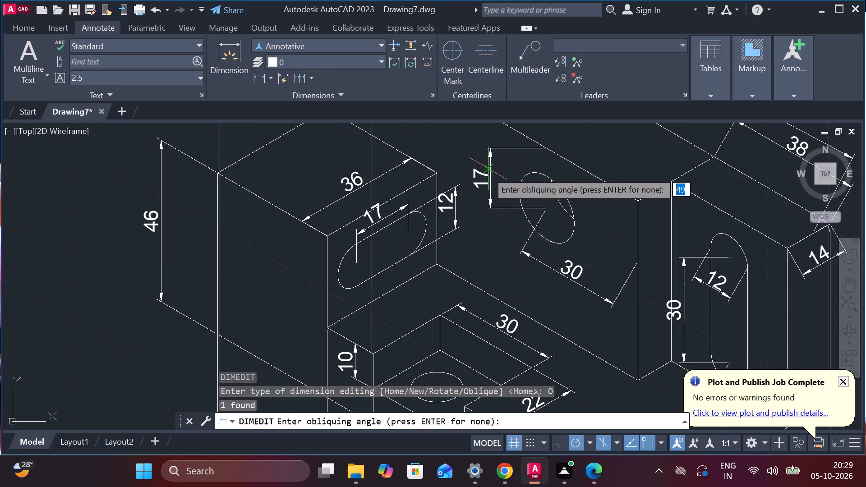
text(150)
key(Return)
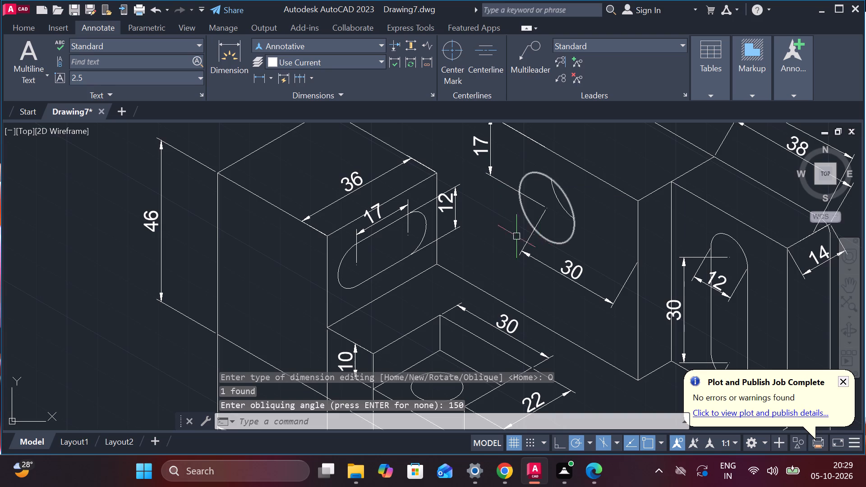
Shift the horizontal slot's 12 height dimension slightly farther out from the slot, with its text lower along the dimension line.
click(448, 202)
scroll(451, 199, up, 2)
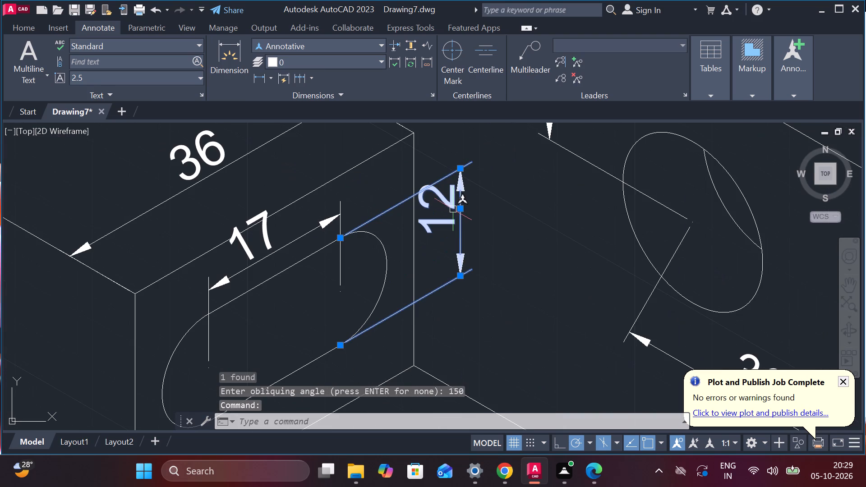
click(459, 209)
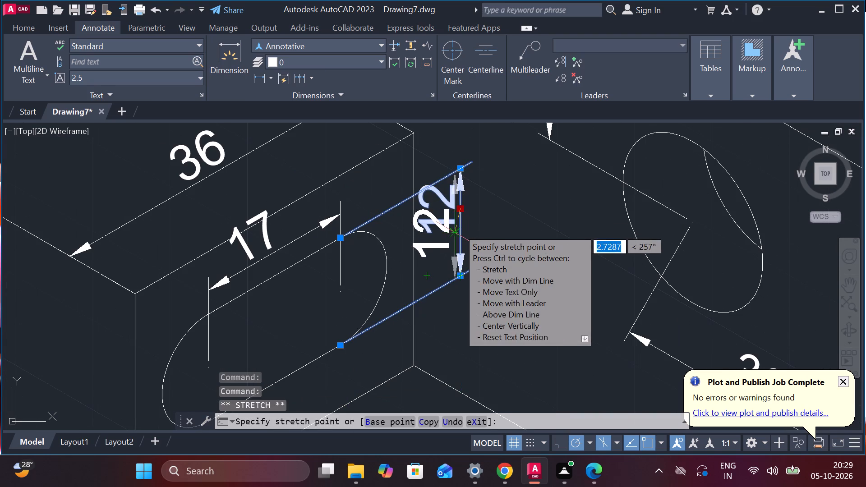
click(470, 229)
key(Escape)
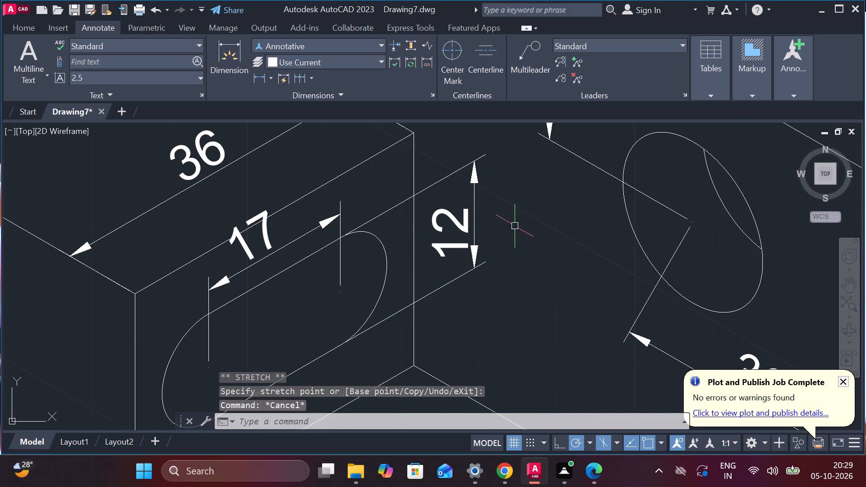
Slide the text of the slot's 12 height dimension along its dimension line to sit near the middle.
scroll(516, 227, down, 1)
scroll(517, 227, up, 1)
scroll(516, 226, down, 1)
middle_click(432, 225)
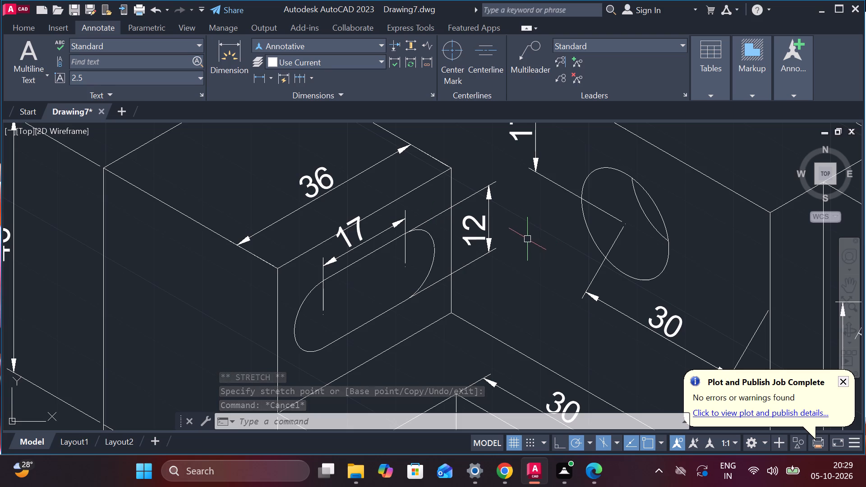
click(479, 221)
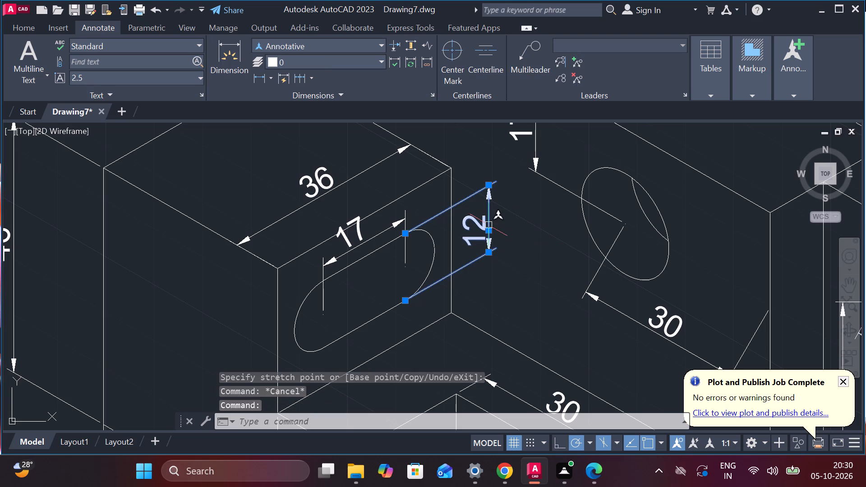
click(490, 229)
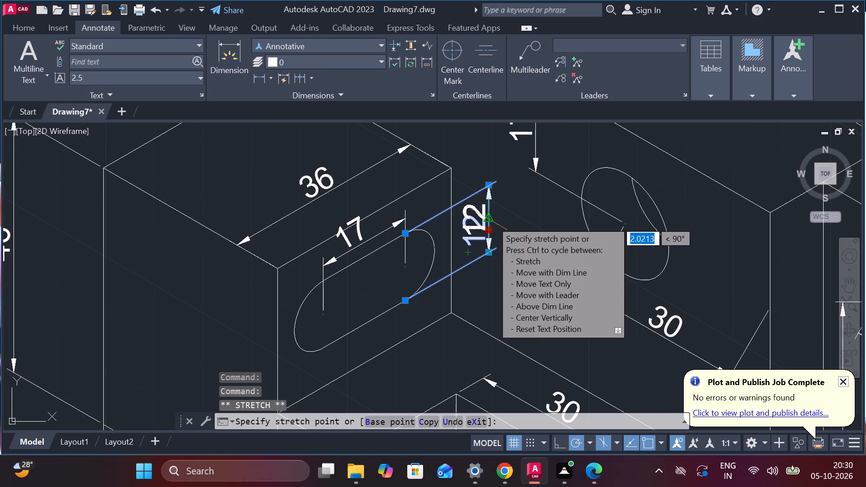
click(492, 221)
click(489, 221)
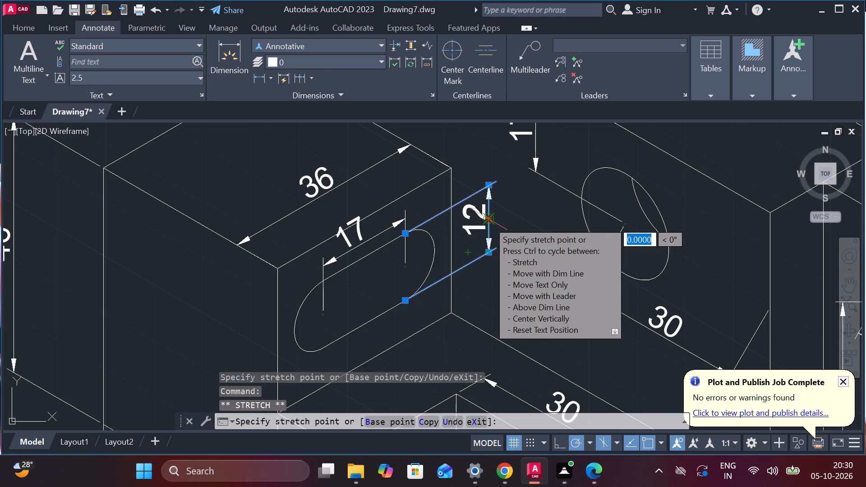
scroll(488, 221, up, 3)
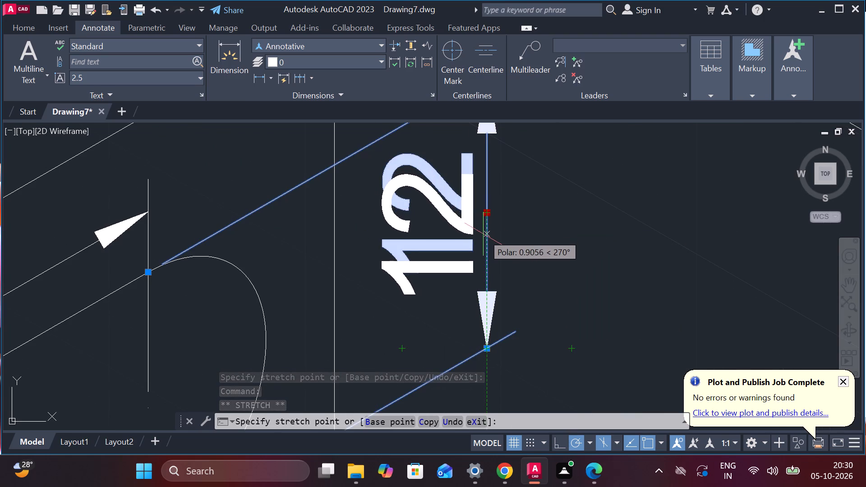
click(483, 234)
key(Escape)
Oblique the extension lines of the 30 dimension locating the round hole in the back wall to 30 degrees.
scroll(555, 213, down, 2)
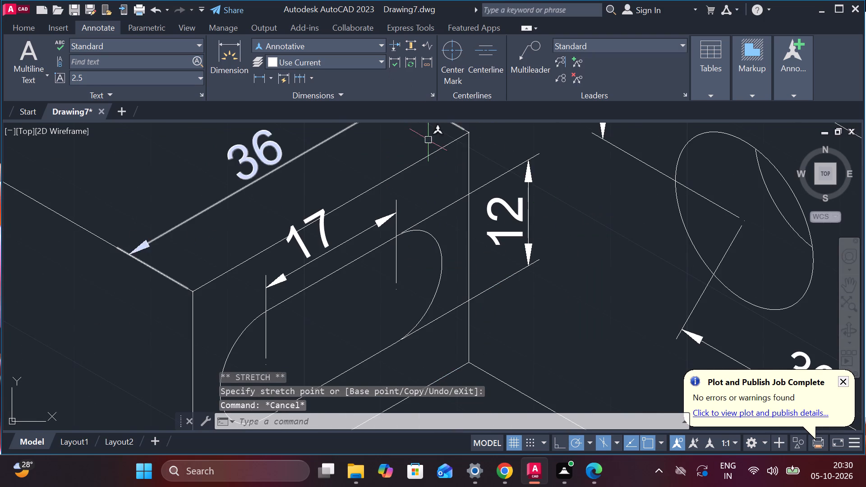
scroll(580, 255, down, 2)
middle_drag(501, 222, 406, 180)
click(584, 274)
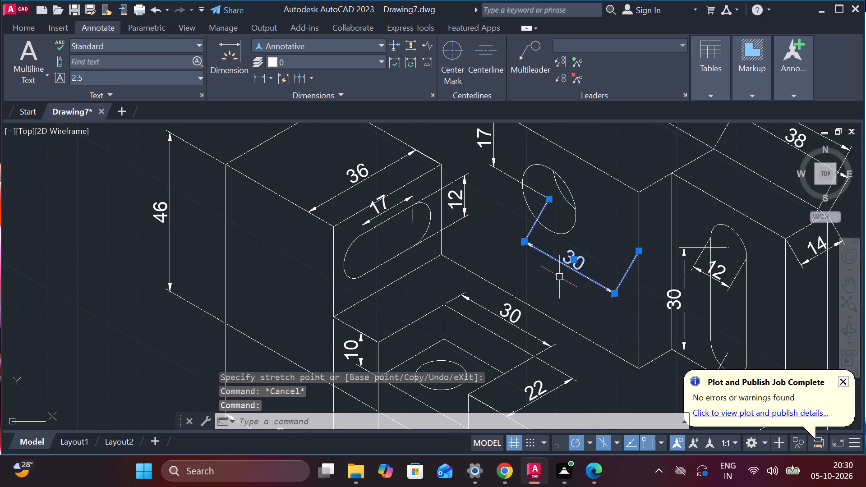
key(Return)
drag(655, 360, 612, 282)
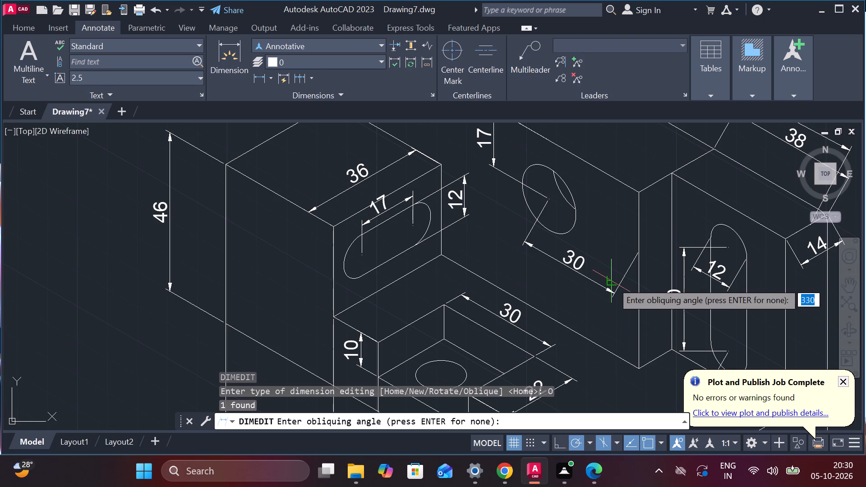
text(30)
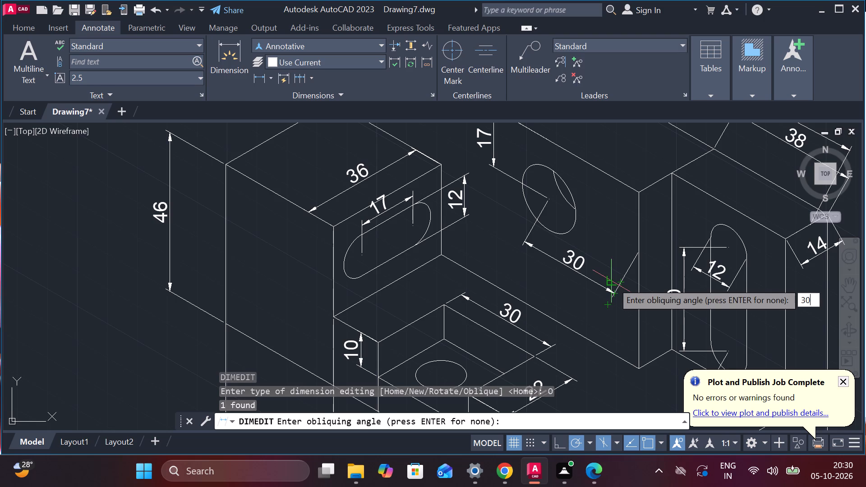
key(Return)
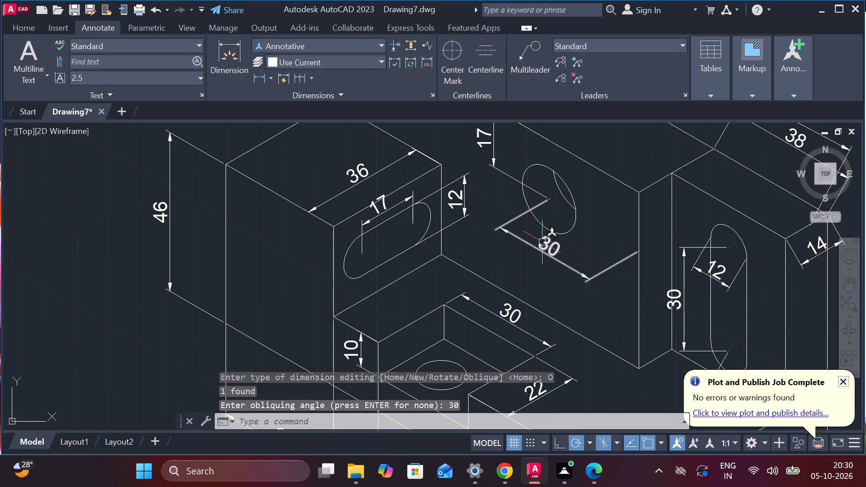
Oblique the extension lines of the round hole's 30 location dimension to 90 degrees.
click(542, 245)
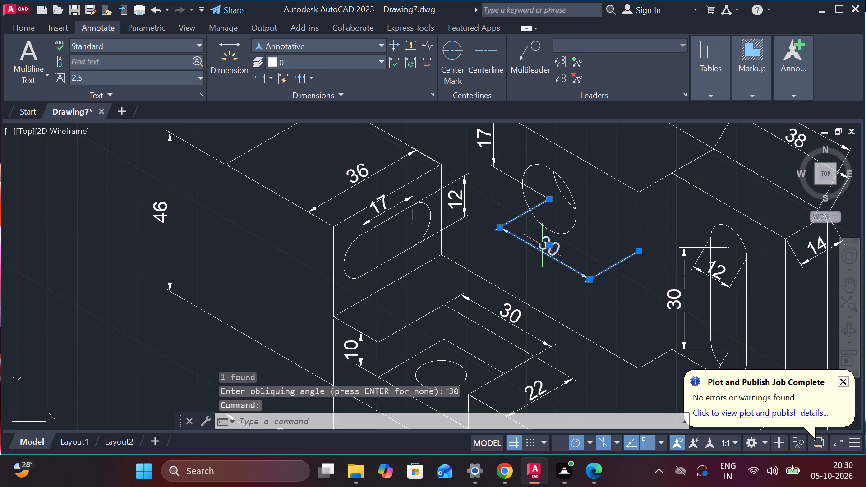
key(Return)
drag(580, 330, 542, 245)
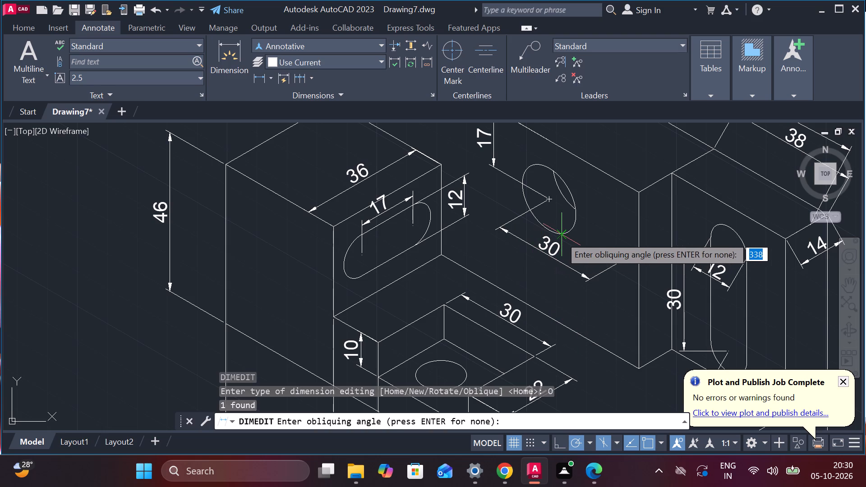
text(90)
key(Return)
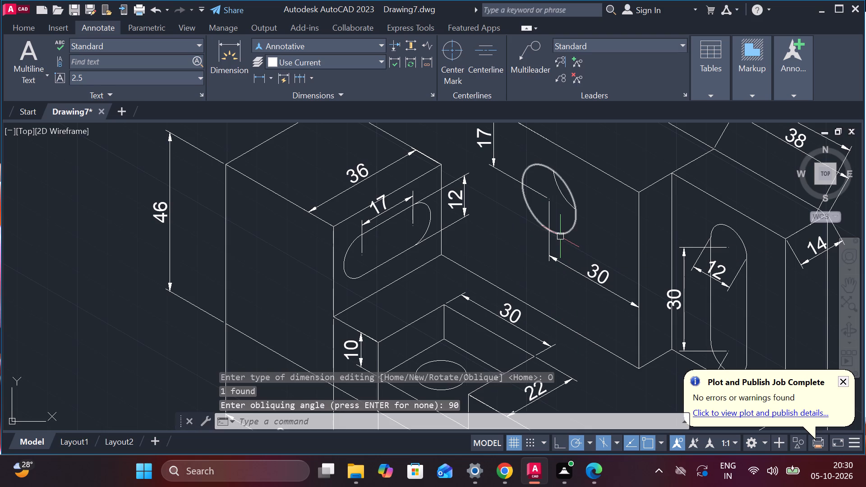
Move the horizontal slot's 17 length dimension down inside the slot, with its text clear of the slot outline.
scroll(554, 238, down, 1)
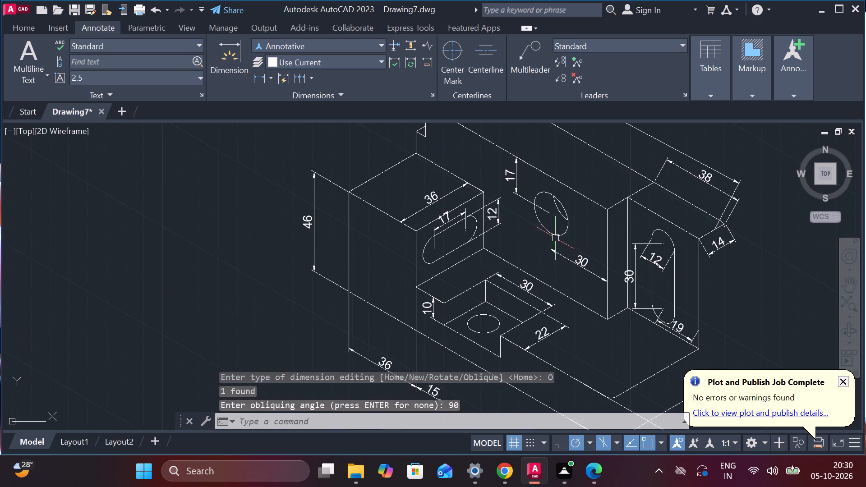
scroll(506, 262, up, 1)
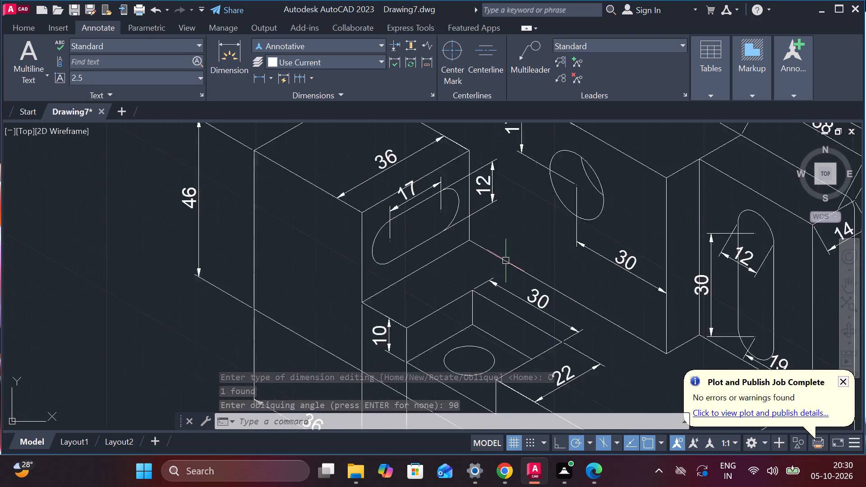
scroll(506, 261, up, 1)
middle_click(425, 217)
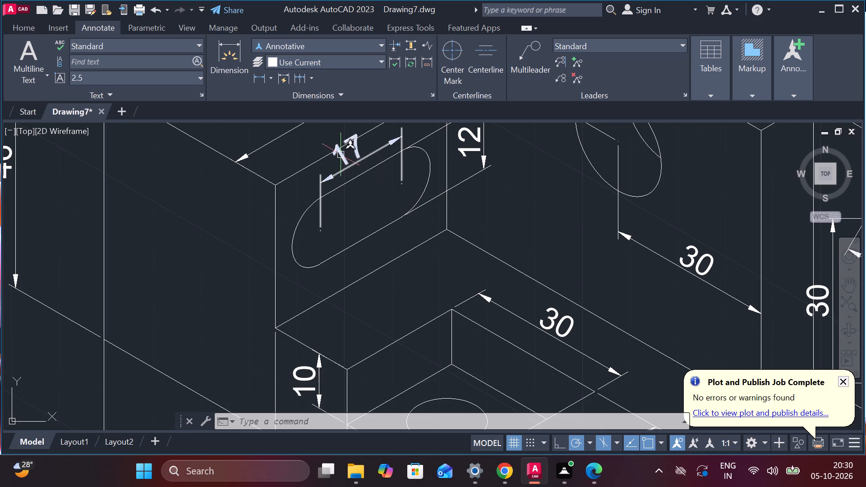
click(359, 155)
click(354, 162)
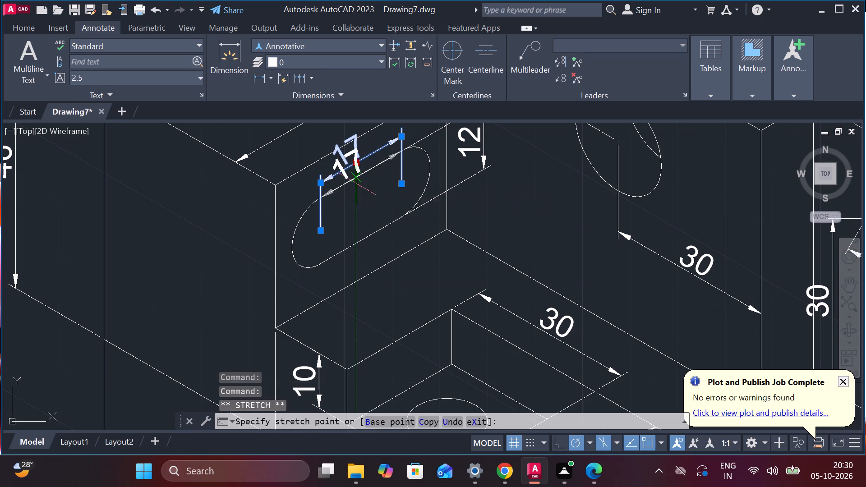
click(360, 200)
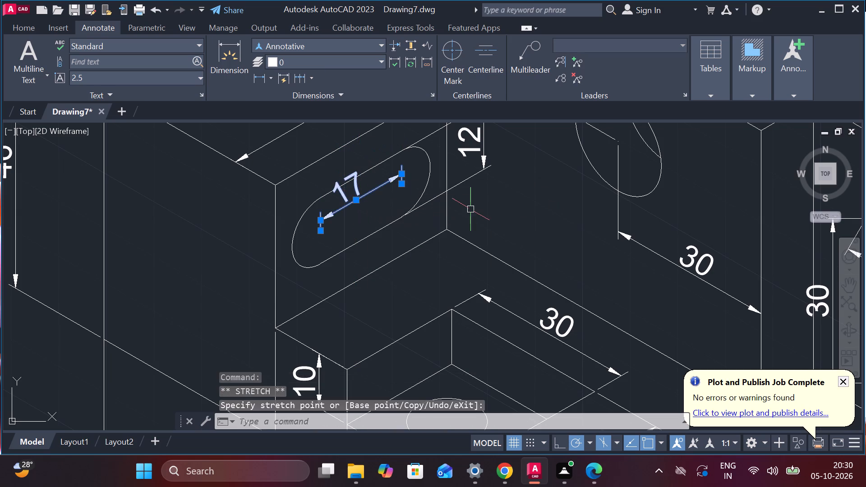
key(Escape)
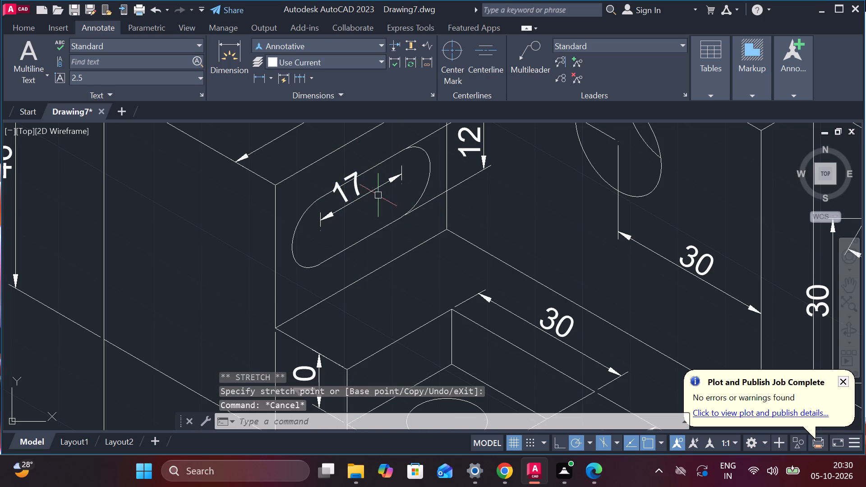
scroll(372, 195, down, 2)
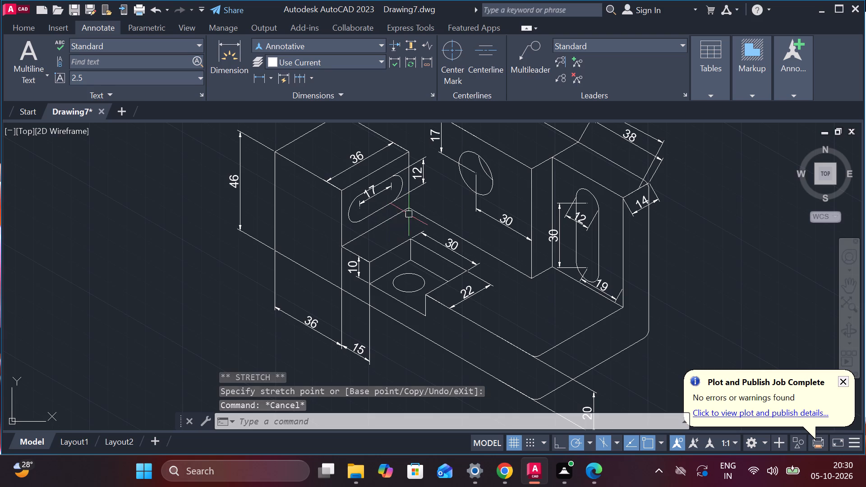
scroll(389, 200, up, 2)
click(349, 183)
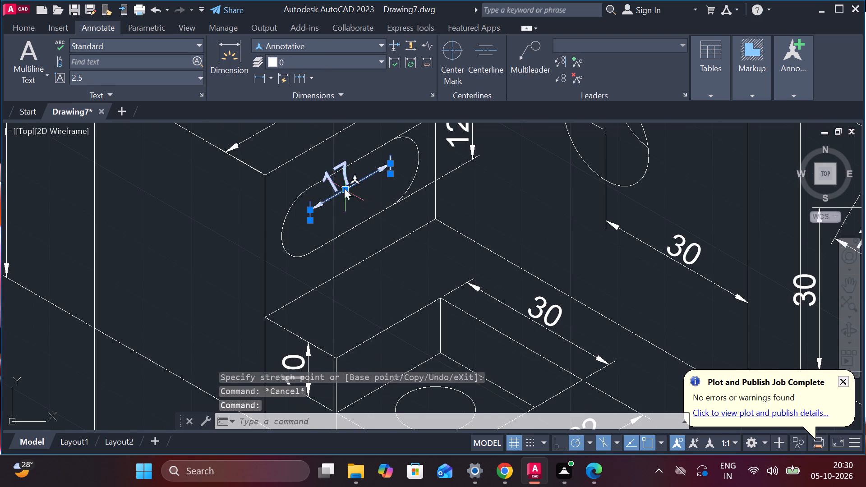
click(344, 188)
click(357, 207)
key(Escape)
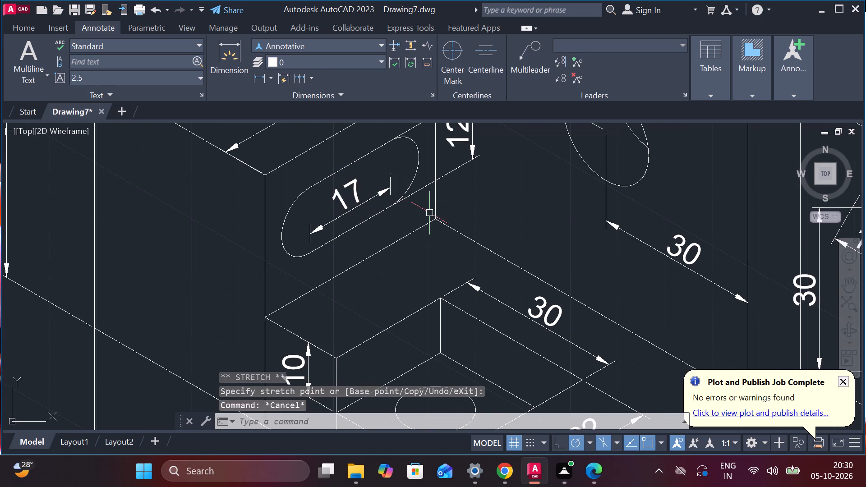
Oblique the extension lines of the 19 dimension at the bottom of the vertical slot to 90 degrees.
scroll(426, 211, down, 1)
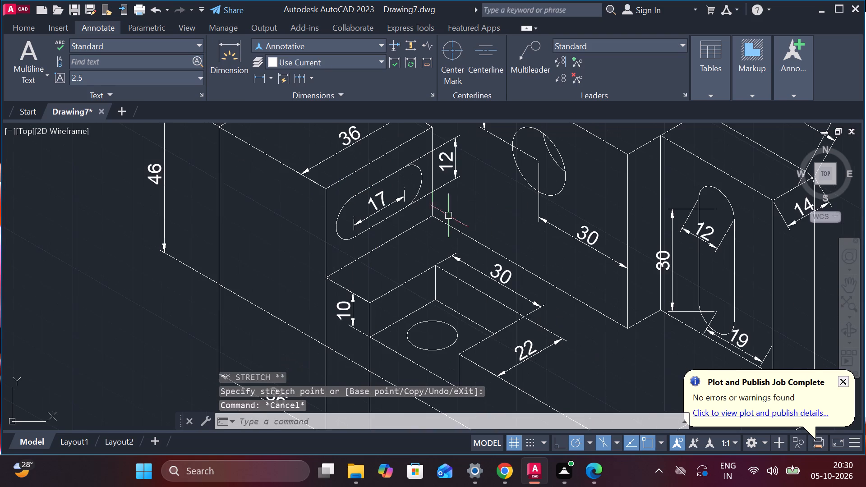
middle_drag(617, 358, 574, 341)
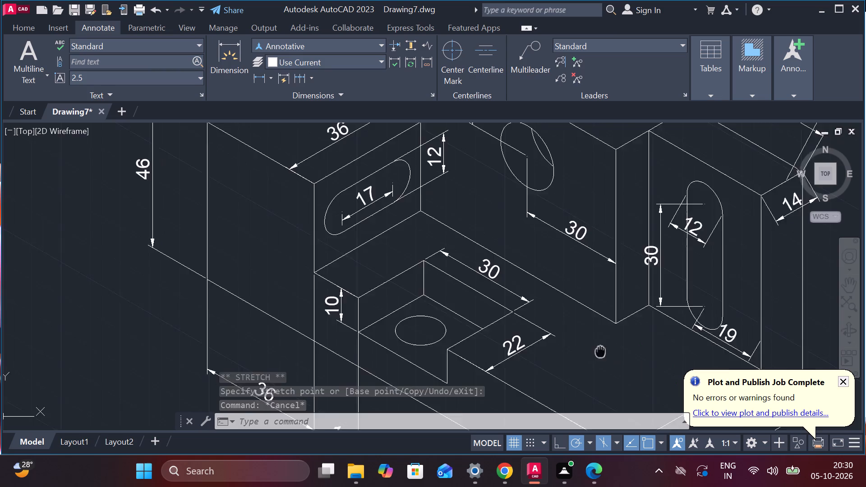
middle_drag(574, 341, 428, 242)
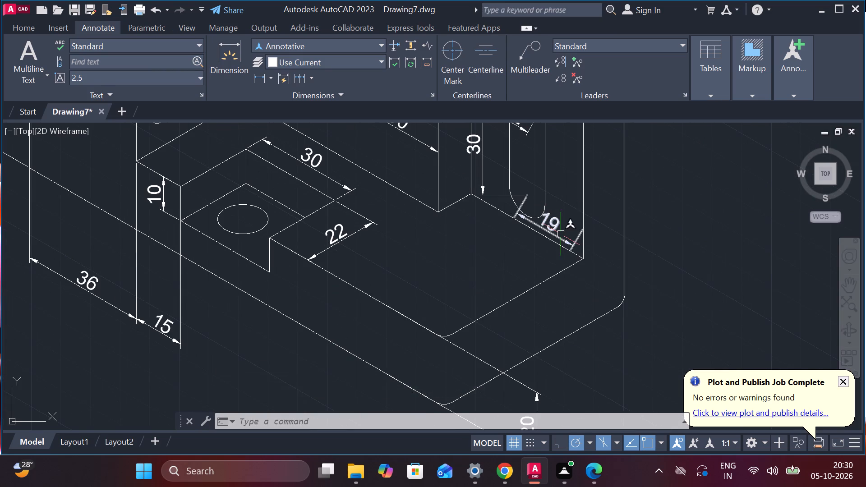
click(561, 234)
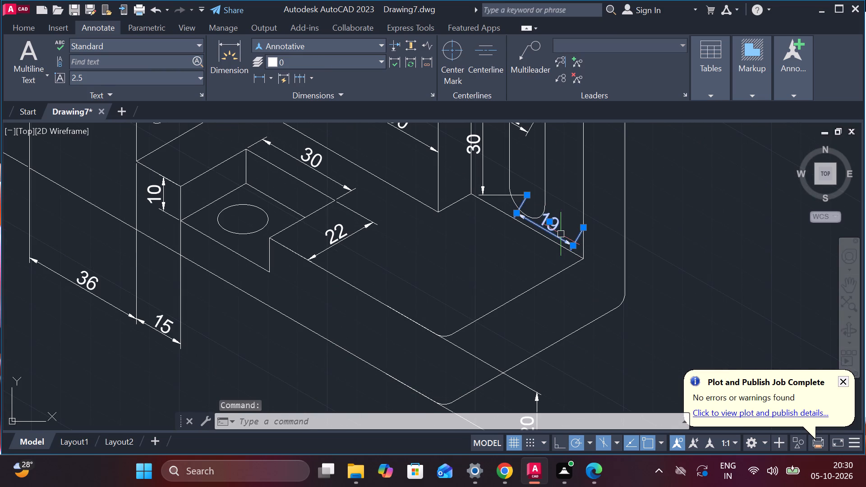
key(Return)
drag(600, 313, 561, 234)
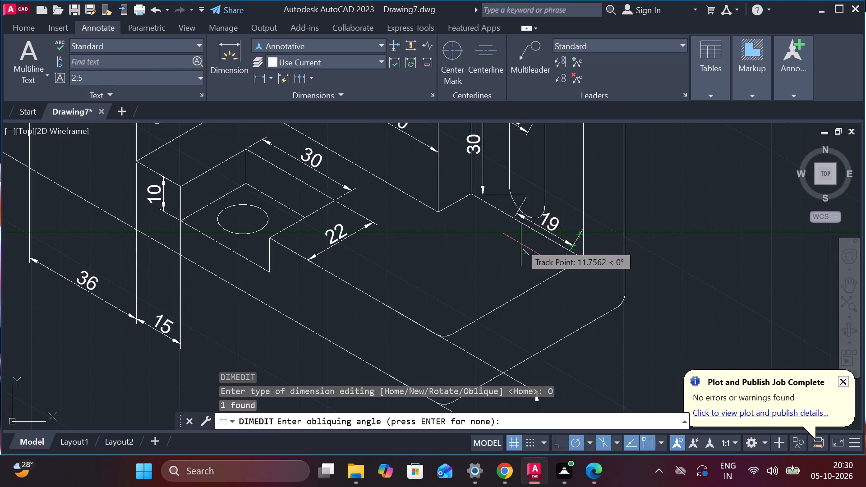
text(90)
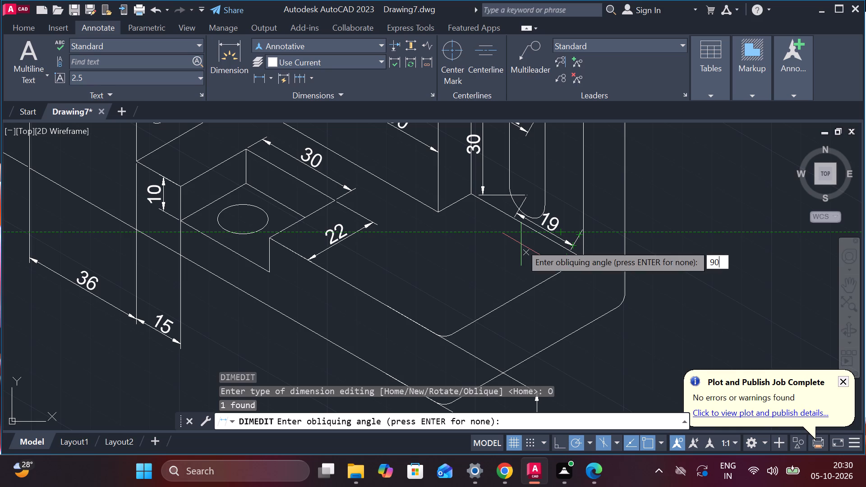
key(Return)
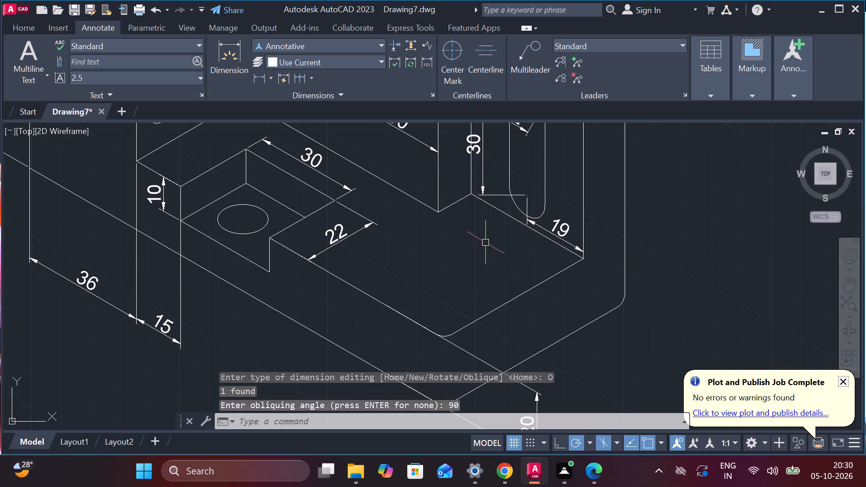
Oblique the extension lines of the vertical slot's 30 height dimension to 150 degrees.
click(476, 148)
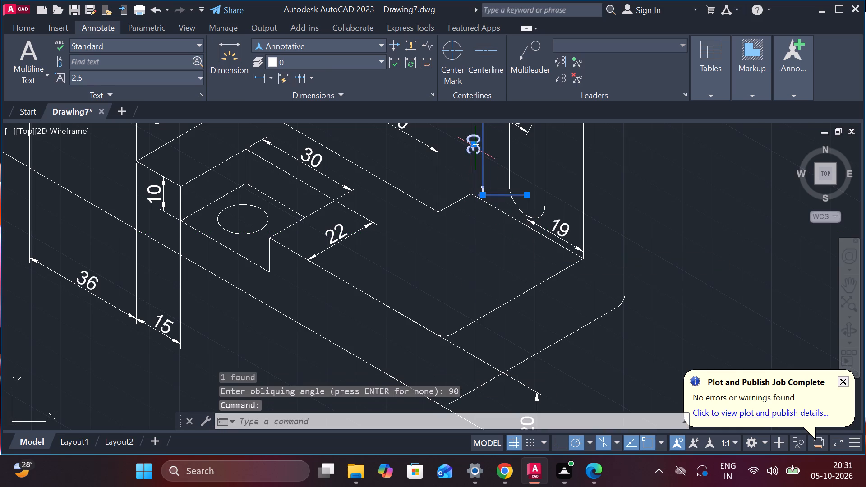
key(Return)
drag(509, 225, 476, 148)
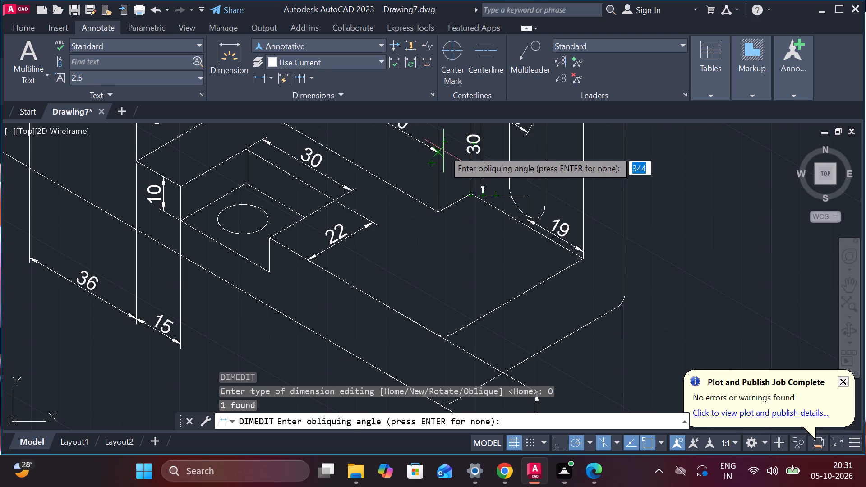
text(150)
key(Return)
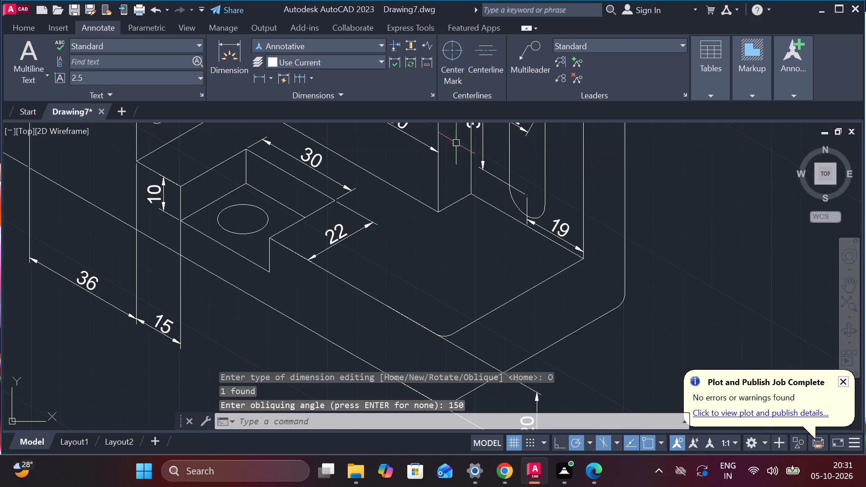
Oblique the extension lines of the 140 overall length dimension along the back wall to 30 degrees.
scroll(590, 167, down, 2)
middle_drag(599, 165, 469, 317)
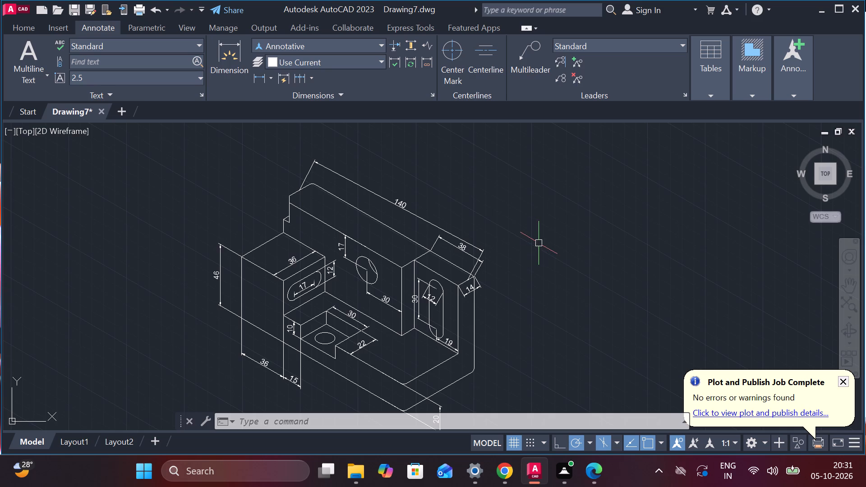
click(400, 209)
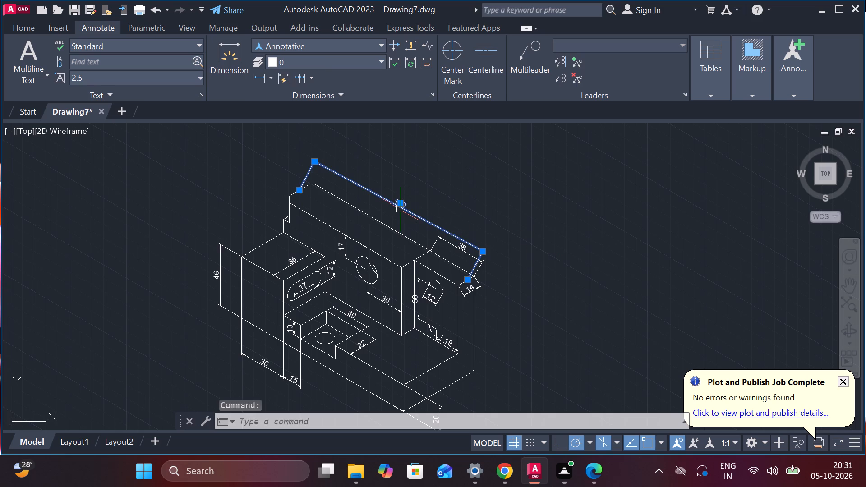
key(Return)
drag(456, 292, 400, 209)
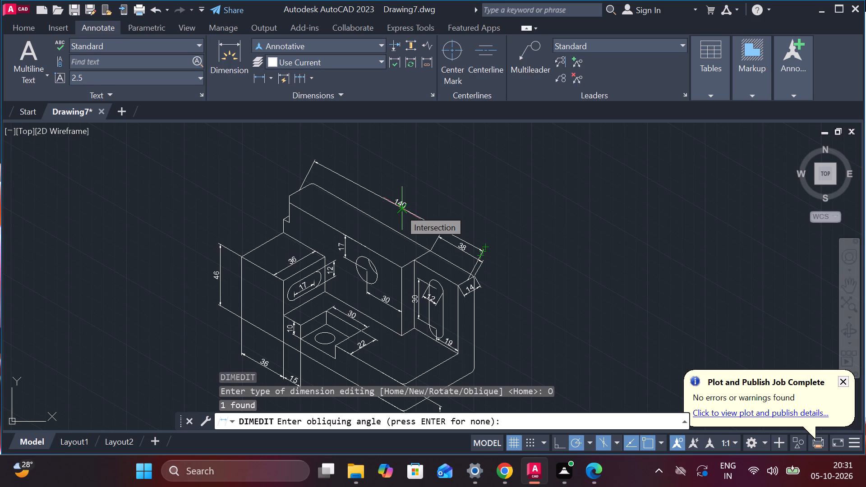
key(3)
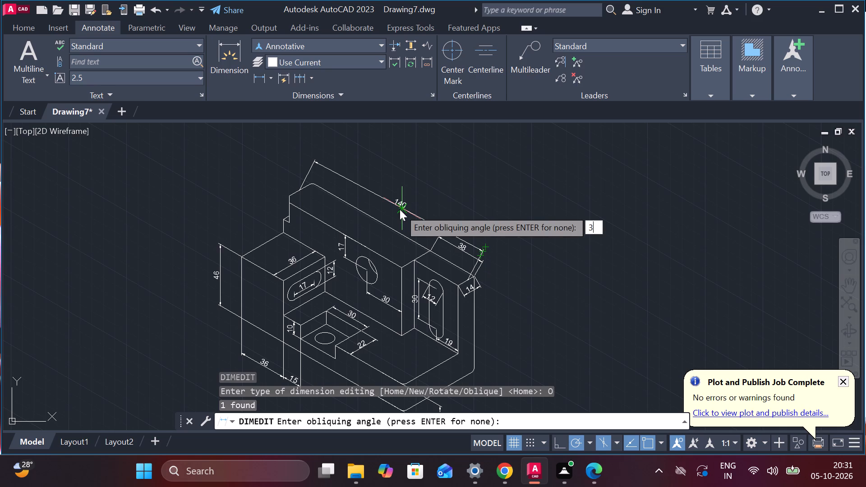
key(0)
key(Return)
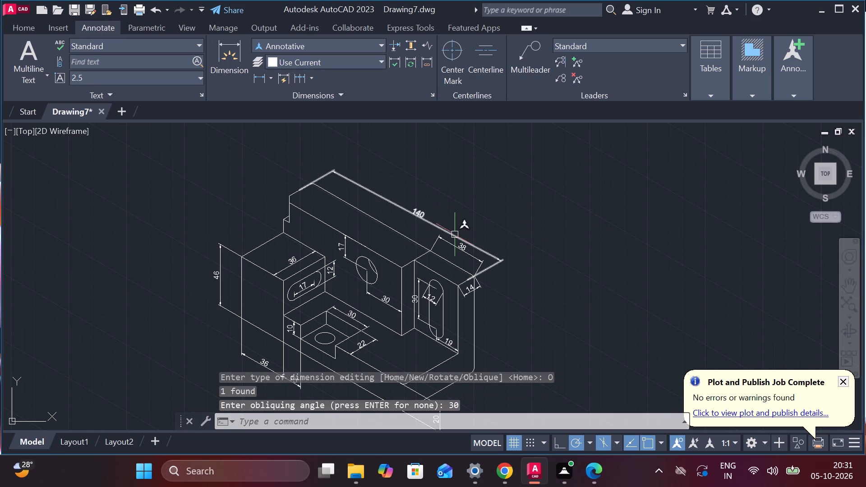
Oblique the extension lines of the 38 dimension on top of the block with the vertical slot to 30 degrees.
click(469, 251)
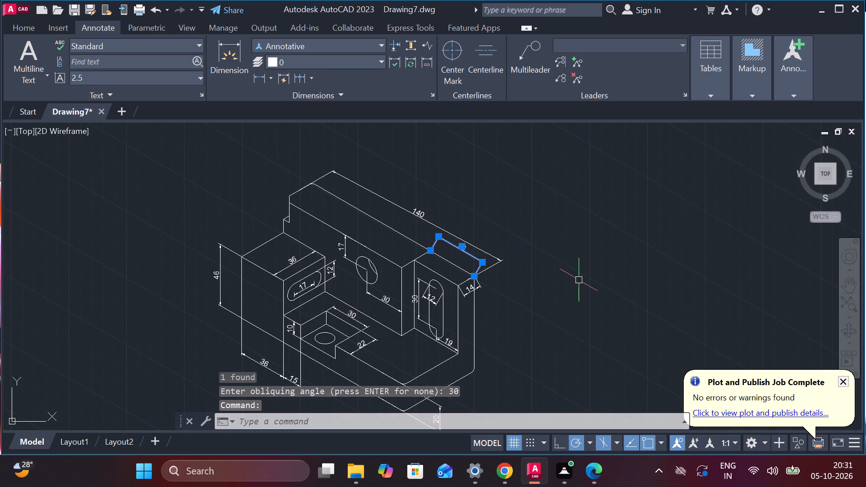
key(Return)
drag(609, 358, 579, 280)
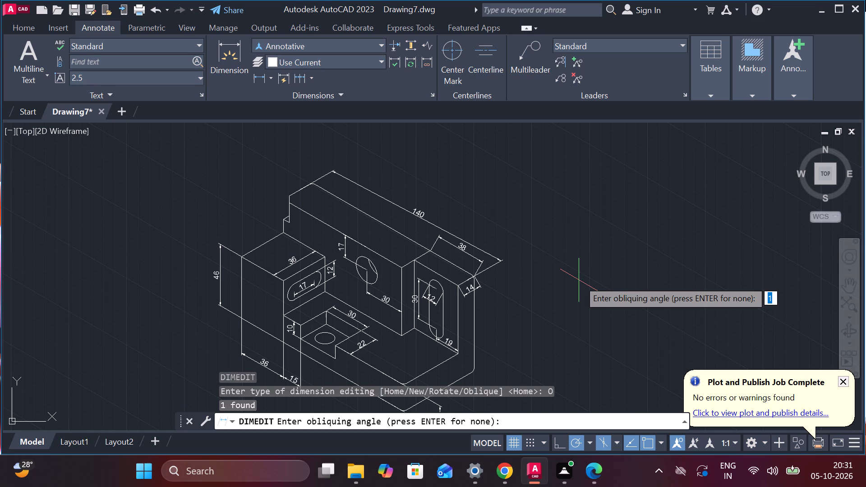
text(30)
key(Return)
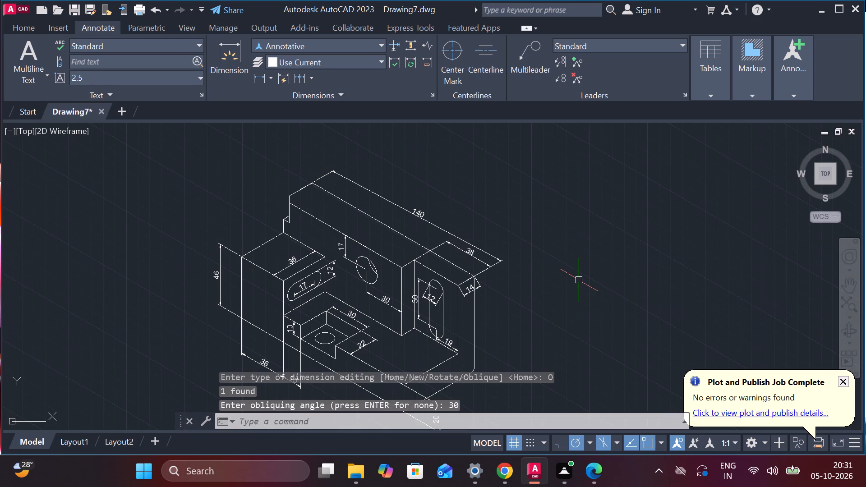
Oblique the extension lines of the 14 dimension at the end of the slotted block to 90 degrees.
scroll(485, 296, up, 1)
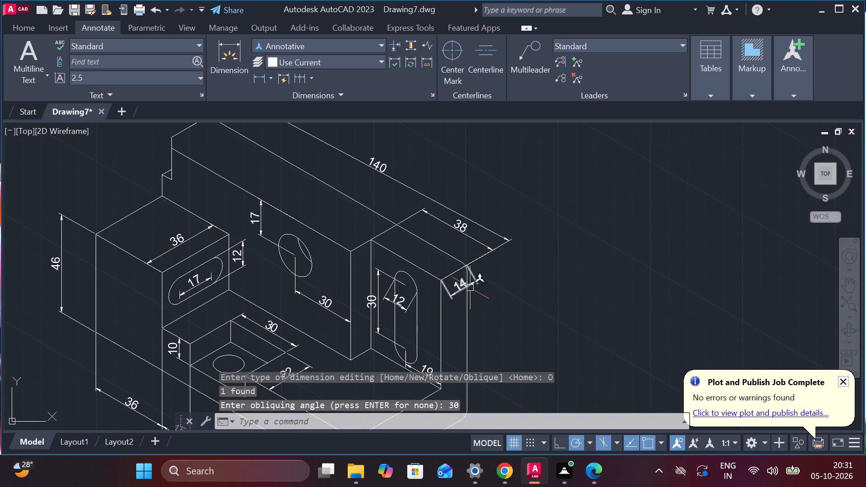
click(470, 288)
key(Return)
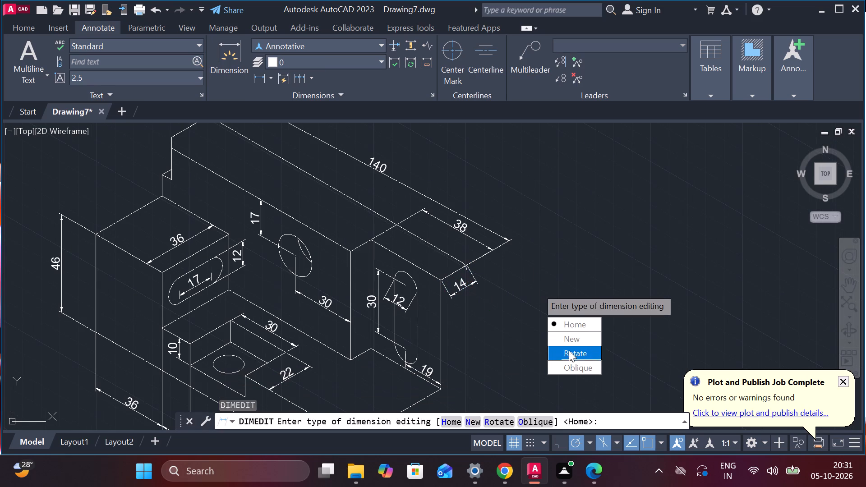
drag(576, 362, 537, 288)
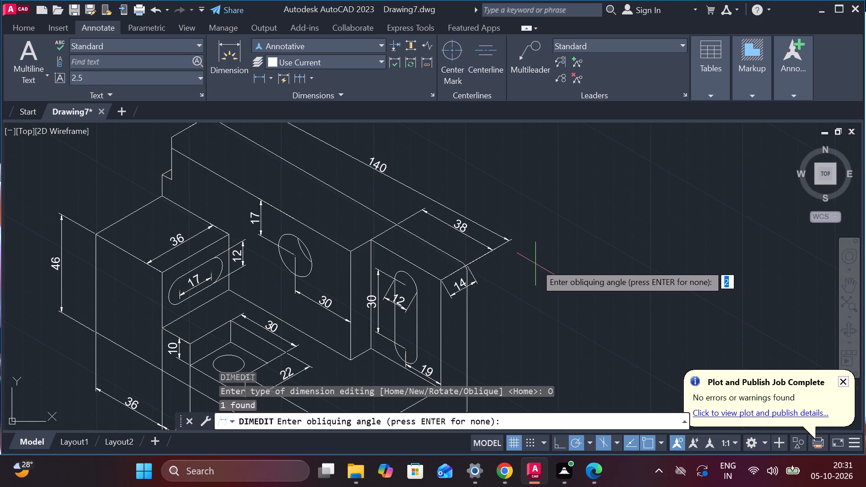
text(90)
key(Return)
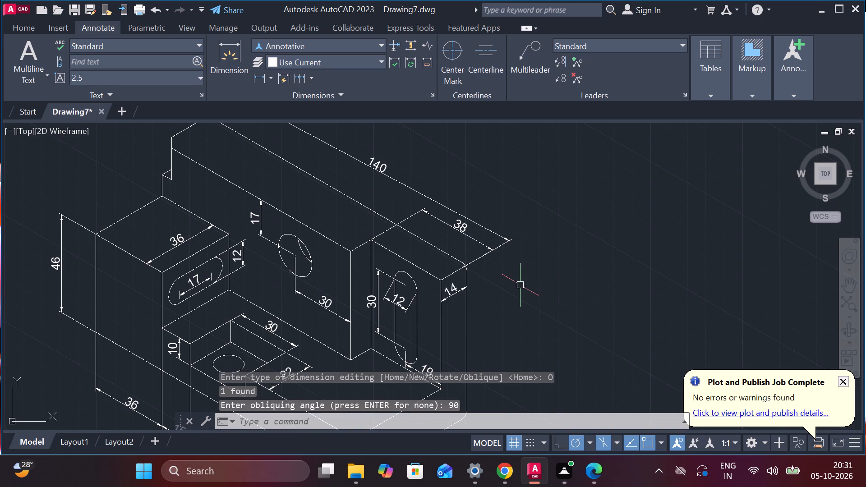
Oblique the extension lines of the 14 dimension at the end of the slotted block to 150 degrees.
middle_drag(520, 285, 459, 220)
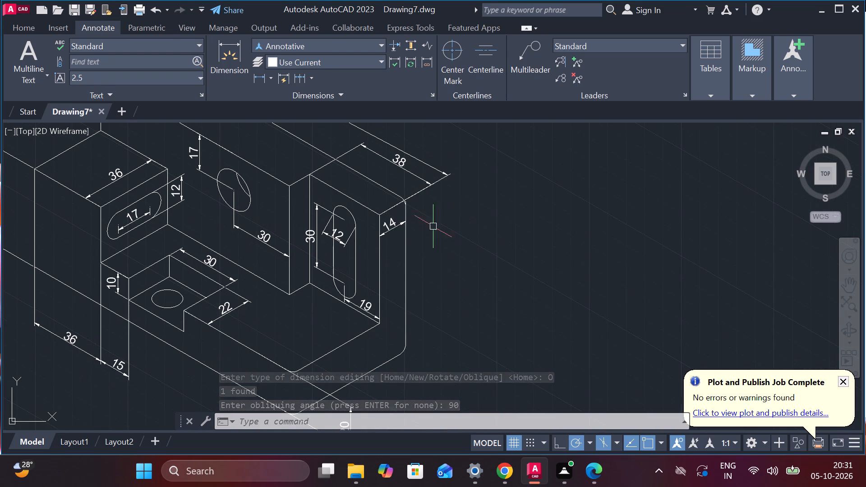
click(395, 226)
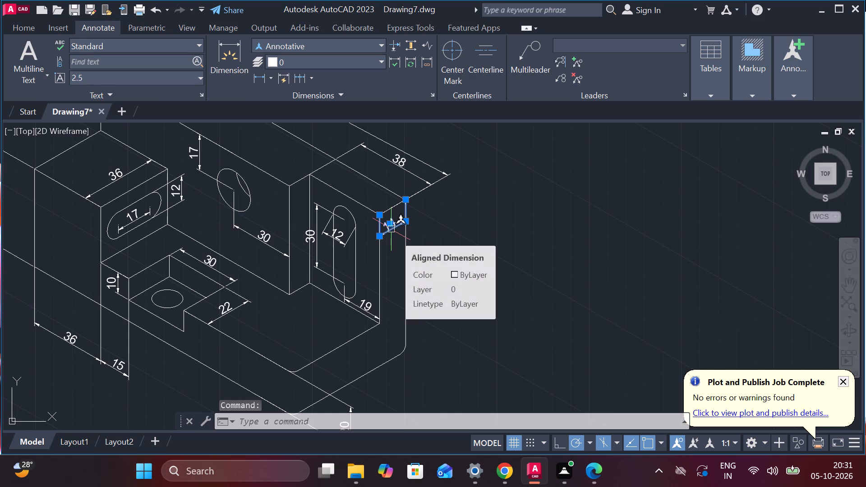
key(Return)
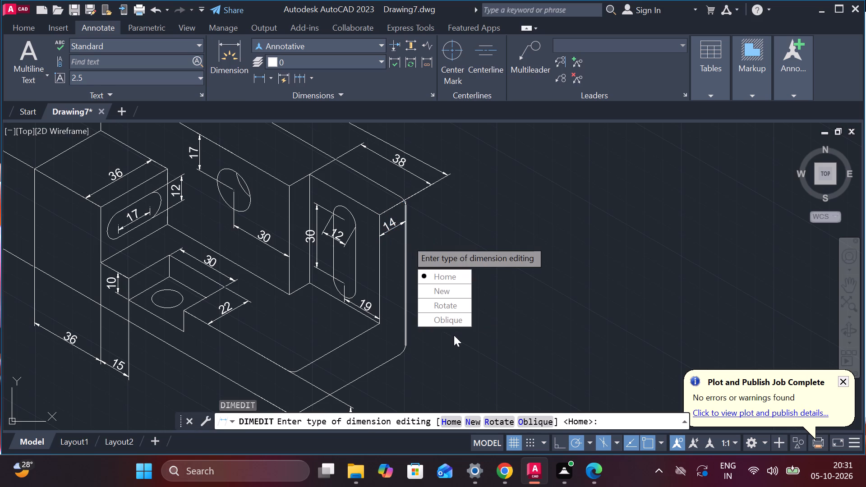
drag(455, 322, 407, 240)
text(150)
key(Return)
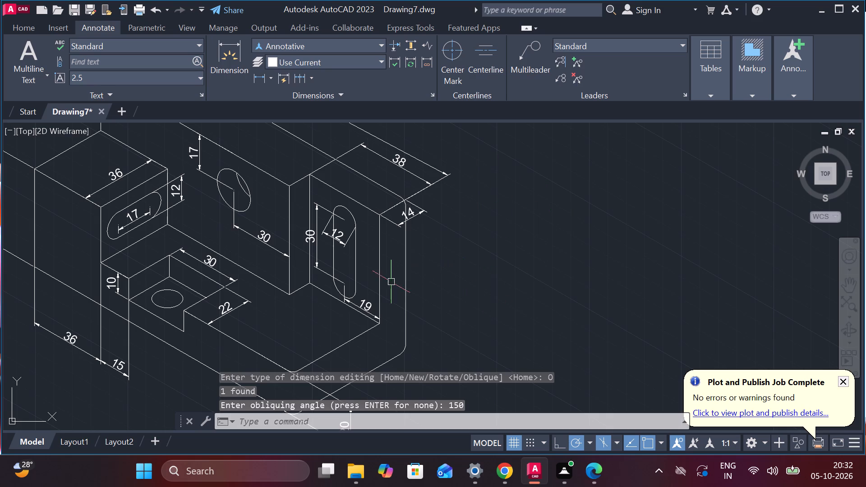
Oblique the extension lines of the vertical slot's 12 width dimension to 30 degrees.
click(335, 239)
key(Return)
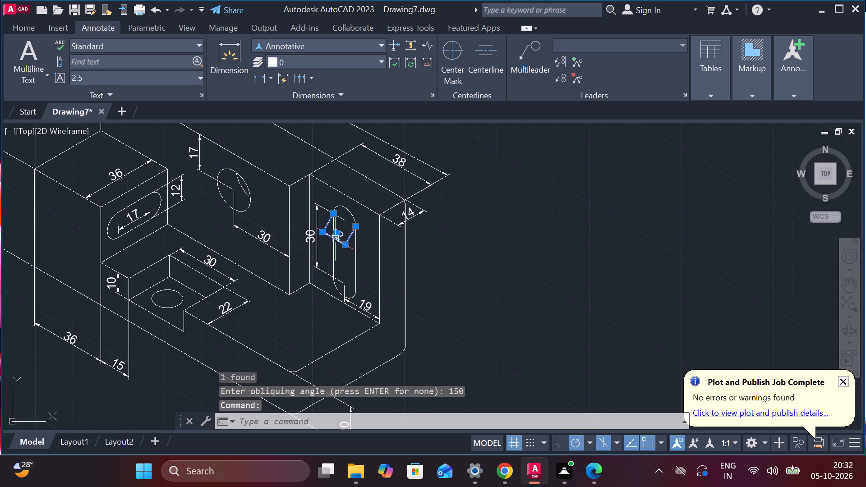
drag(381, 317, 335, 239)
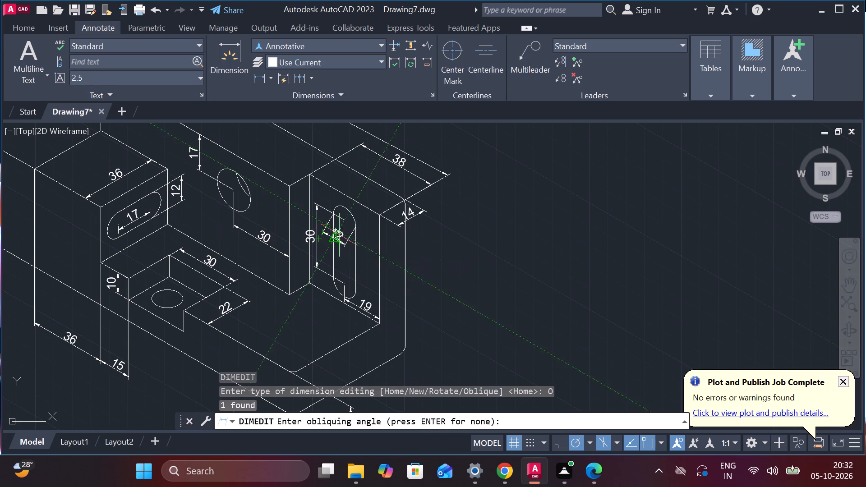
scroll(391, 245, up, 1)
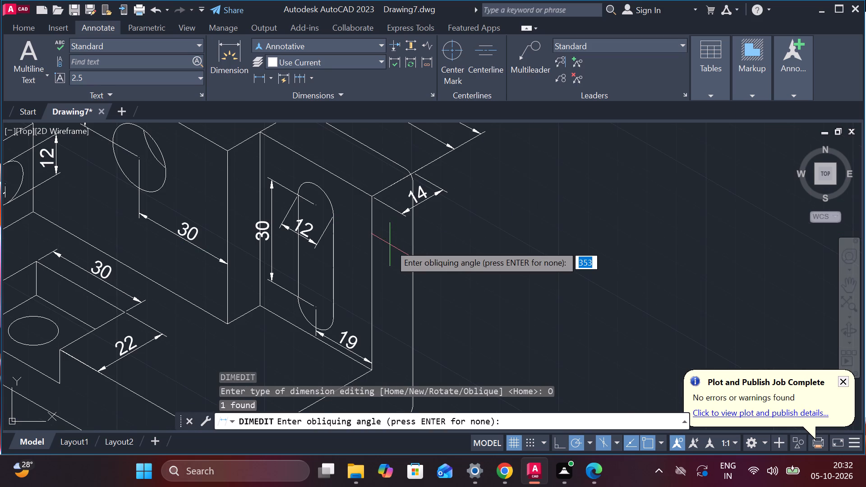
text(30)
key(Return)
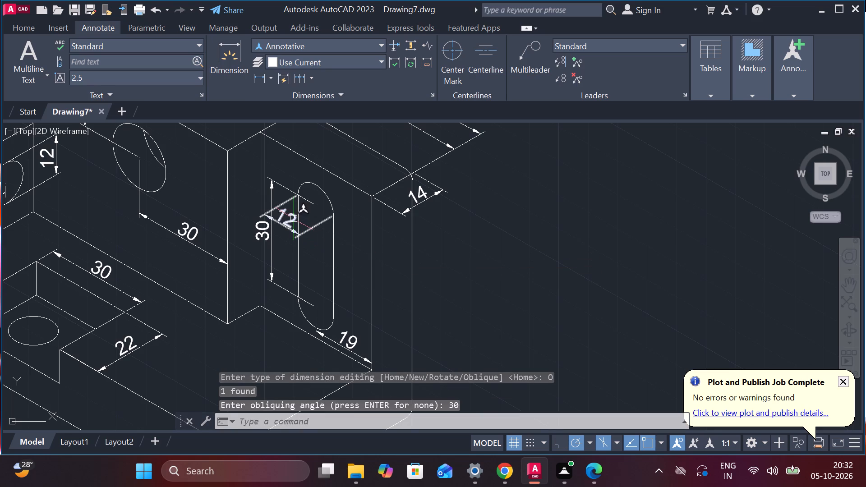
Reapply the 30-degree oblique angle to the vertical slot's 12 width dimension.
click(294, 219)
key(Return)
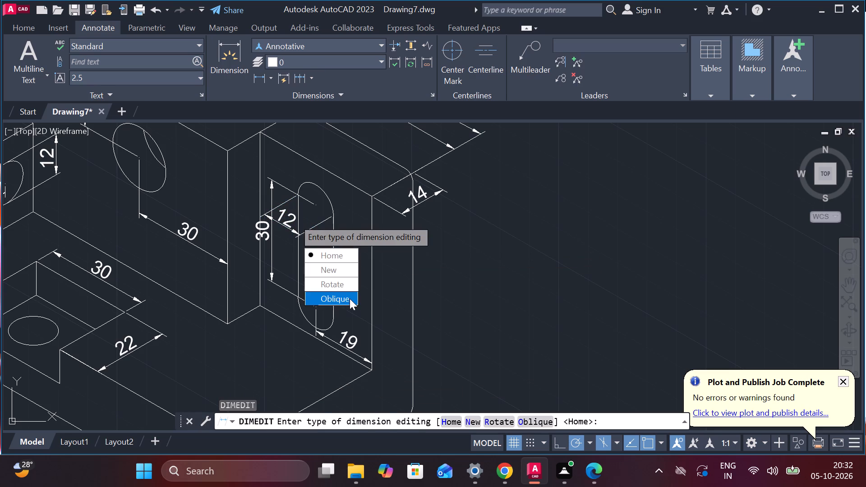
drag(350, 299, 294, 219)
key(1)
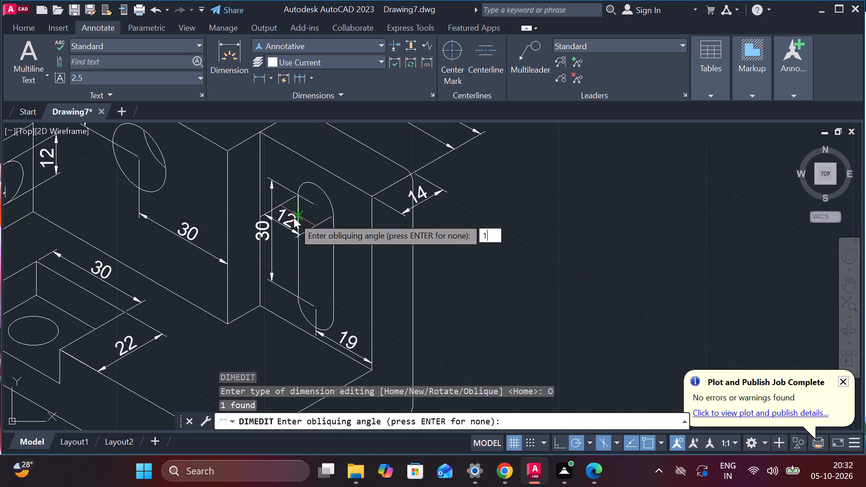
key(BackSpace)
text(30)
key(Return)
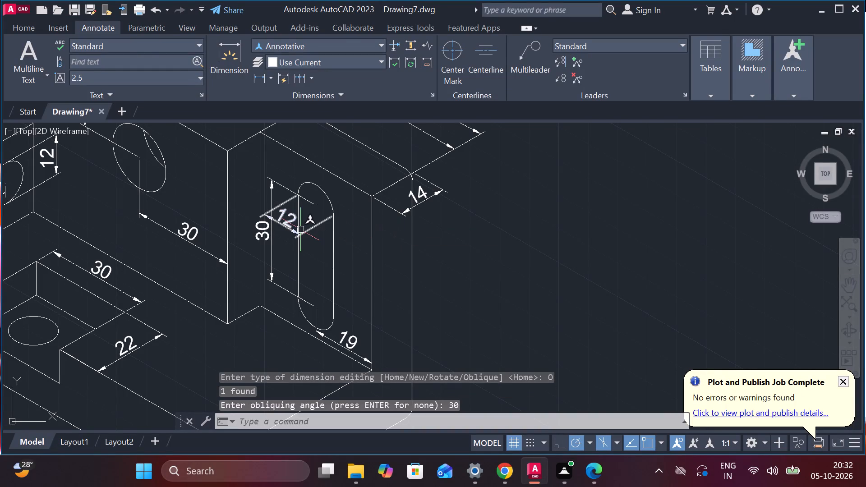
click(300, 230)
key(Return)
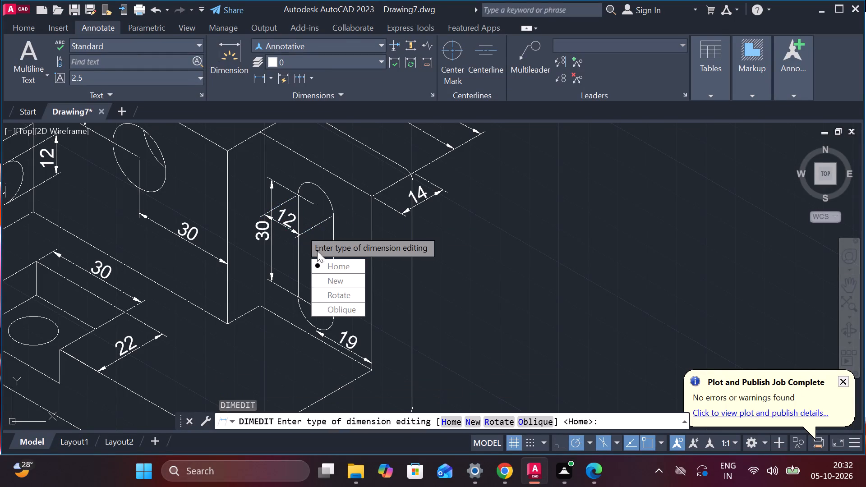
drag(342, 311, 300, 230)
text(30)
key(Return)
Oblique the extension lines of the vertical slot's 12 width dimension to 90 degrees.
click(291, 221)
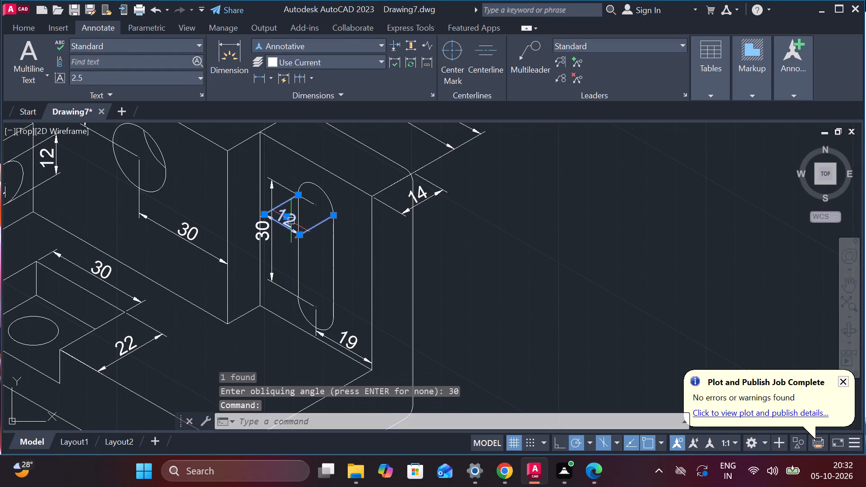
key(Return)
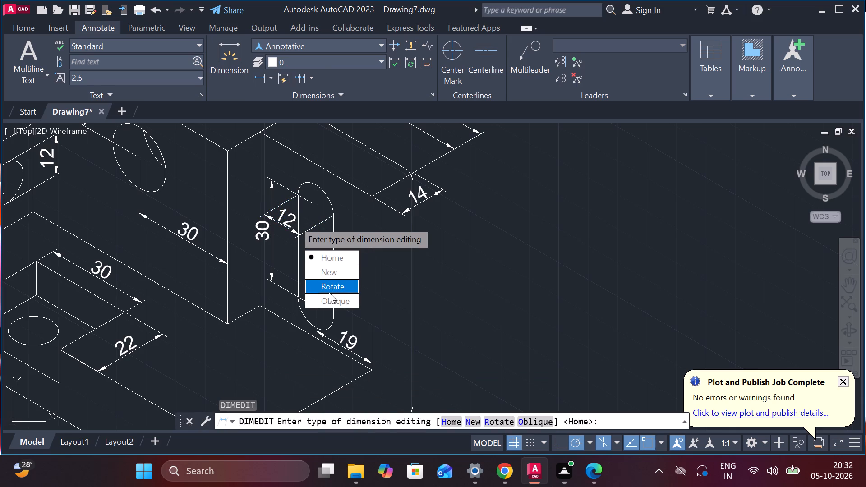
drag(344, 302, 294, 221)
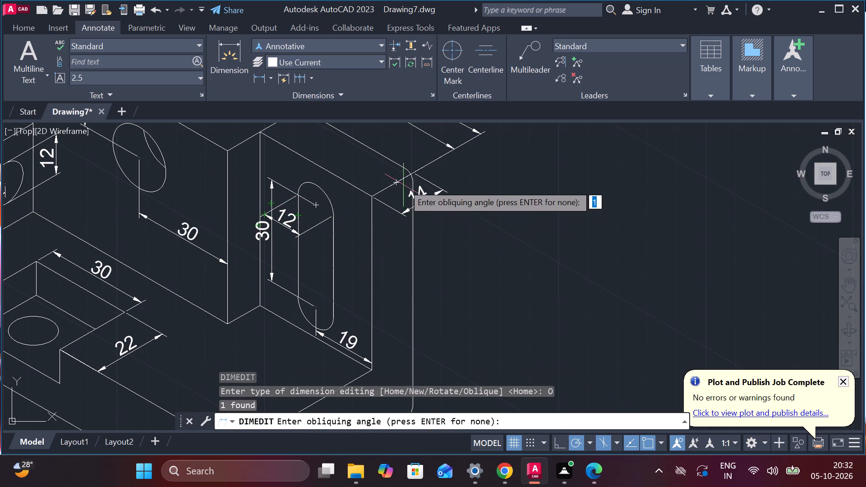
key(9)
key(0)
key(Return)
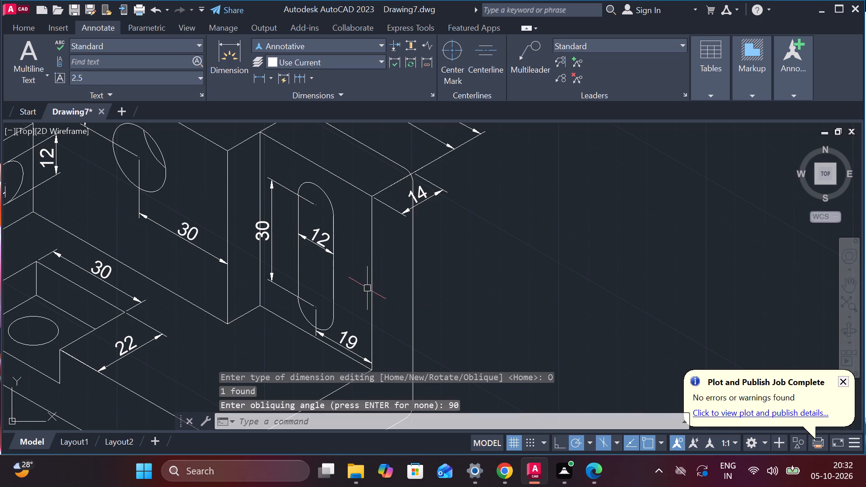
Move the vertical slot's 30 height dimension closer to the slot, clear of the block's vertical edge.
scroll(428, 261, down, 1)
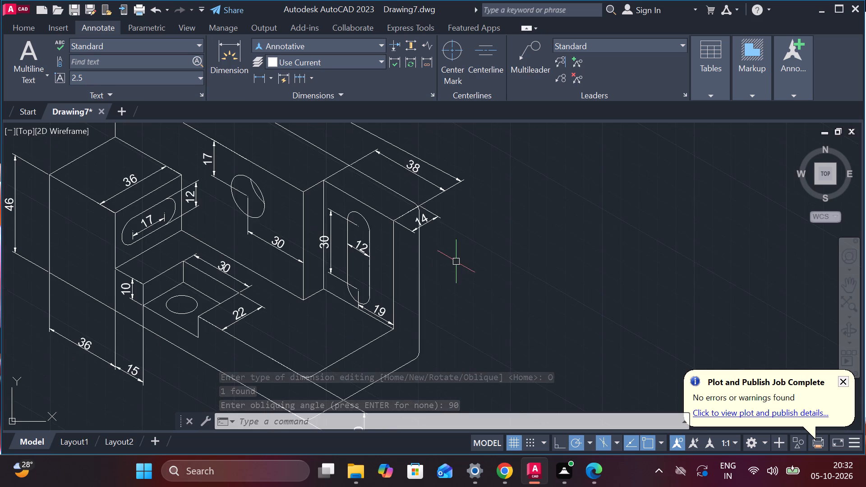
middle_drag(456, 262, 662, 352)
middle_drag(469, 237, 421, 197)
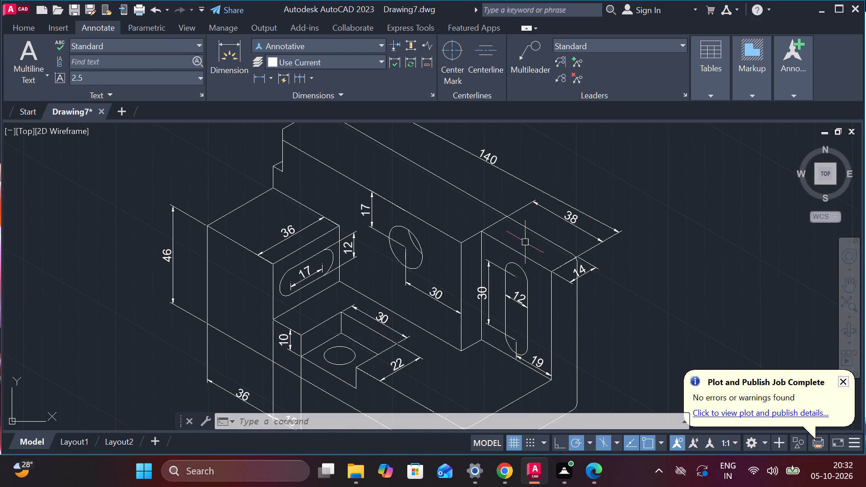
middle_drag(452, 368, 363, 302)
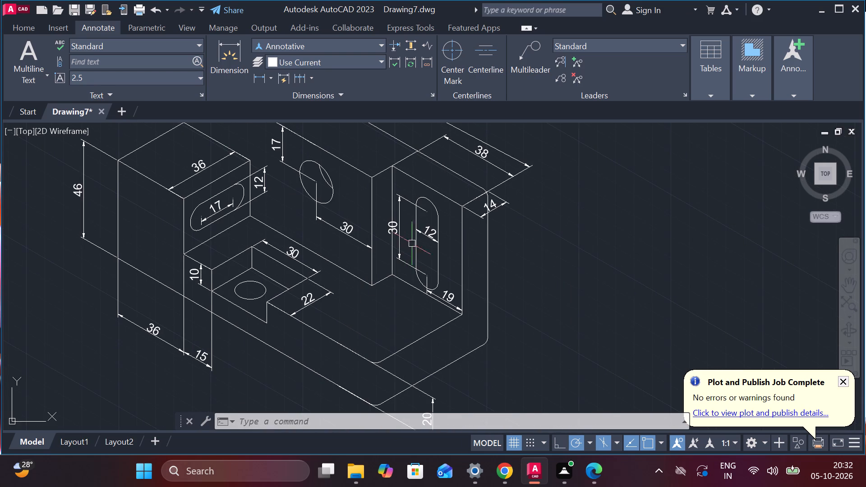
key(Escape)
scroll(396, 222, up, 2)
click(396, 237)
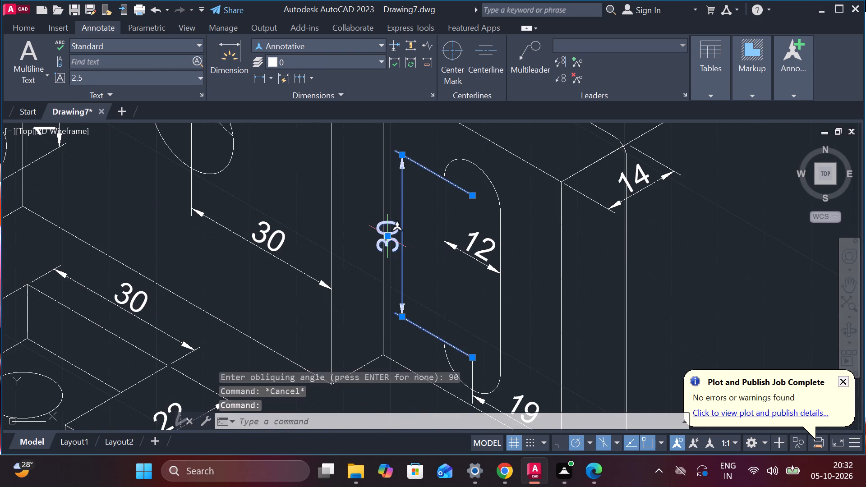
key(Escape)
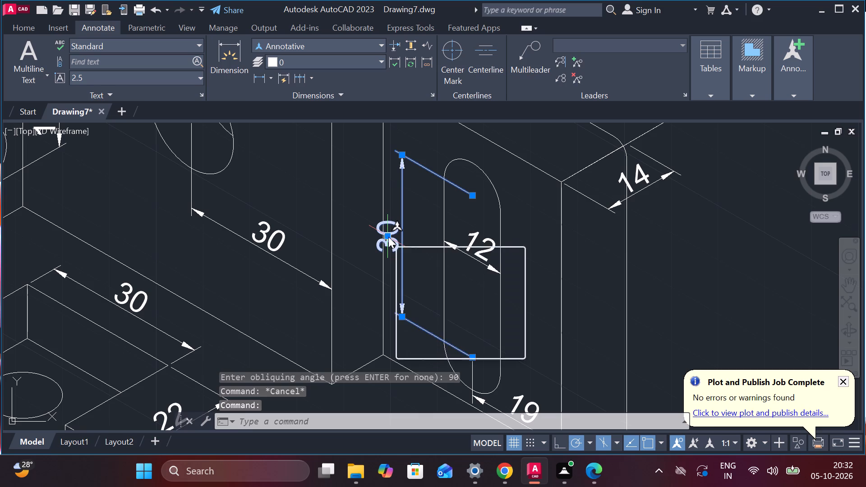
click(387, 234)
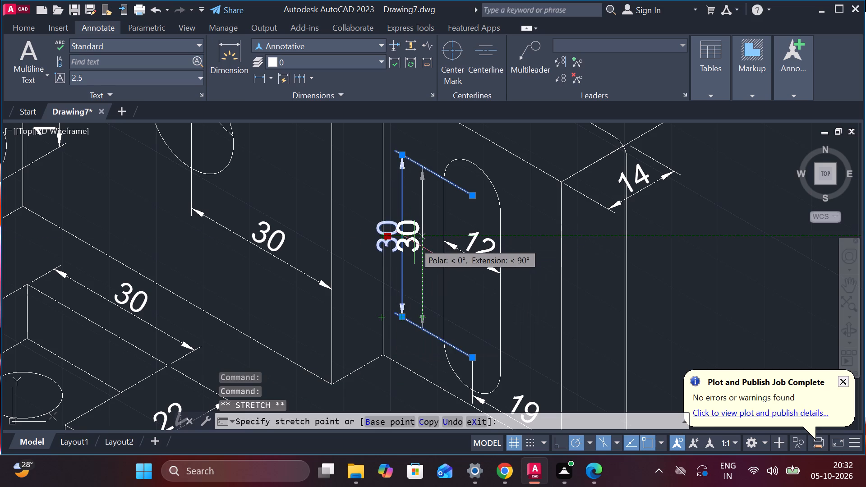
click(414, 242)
key(Escape)
scroll(532, 262, down, 2)
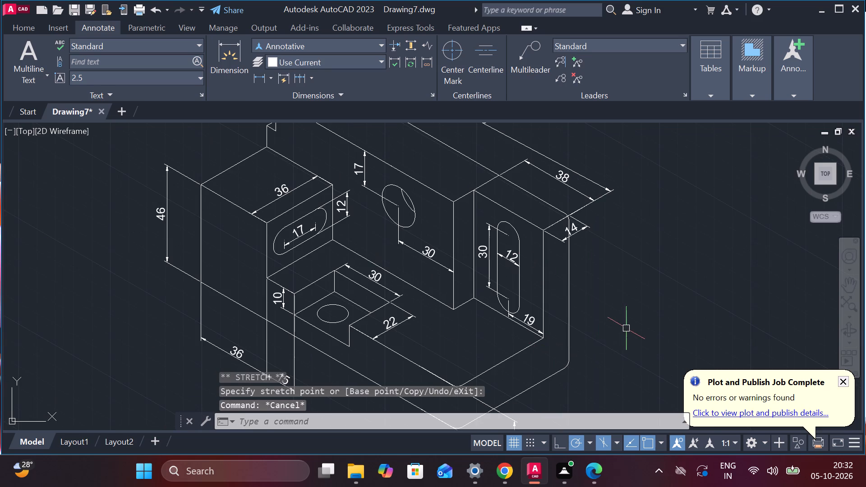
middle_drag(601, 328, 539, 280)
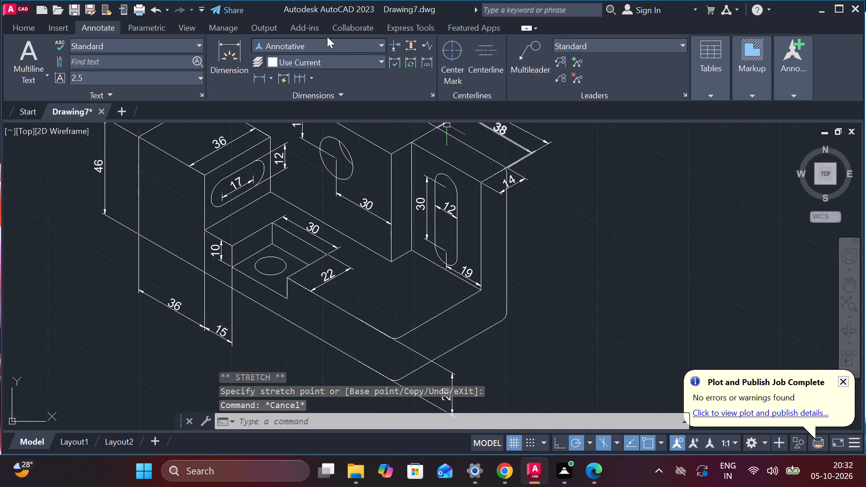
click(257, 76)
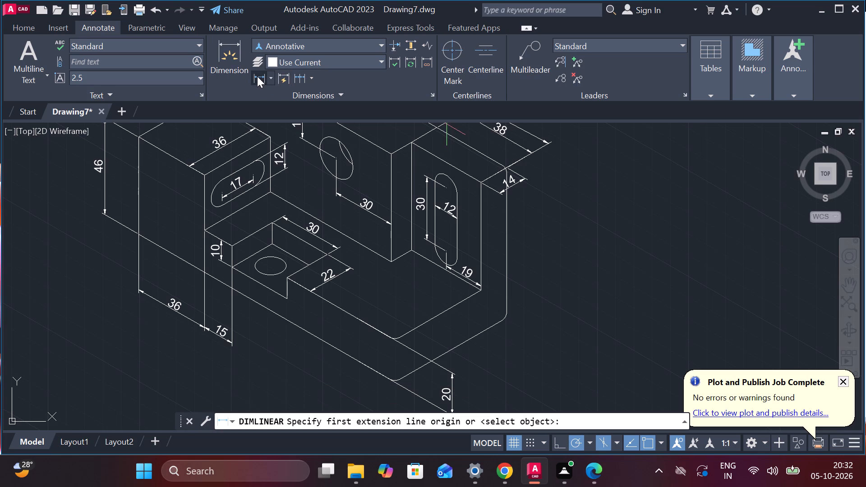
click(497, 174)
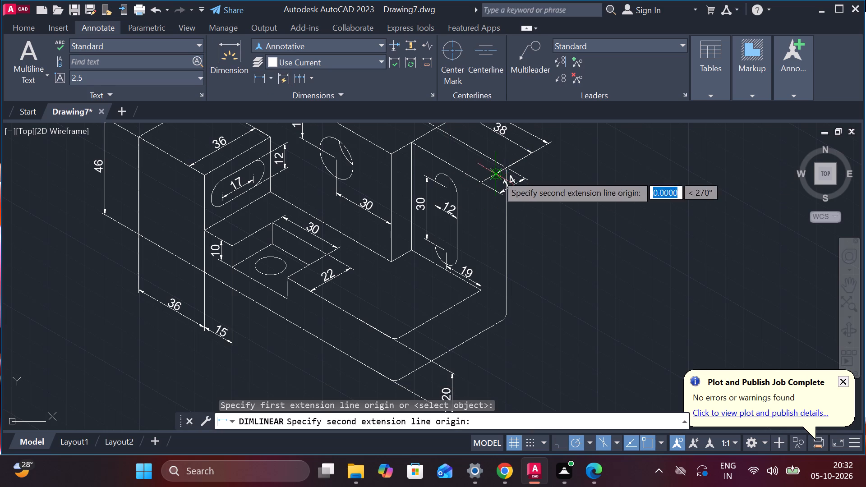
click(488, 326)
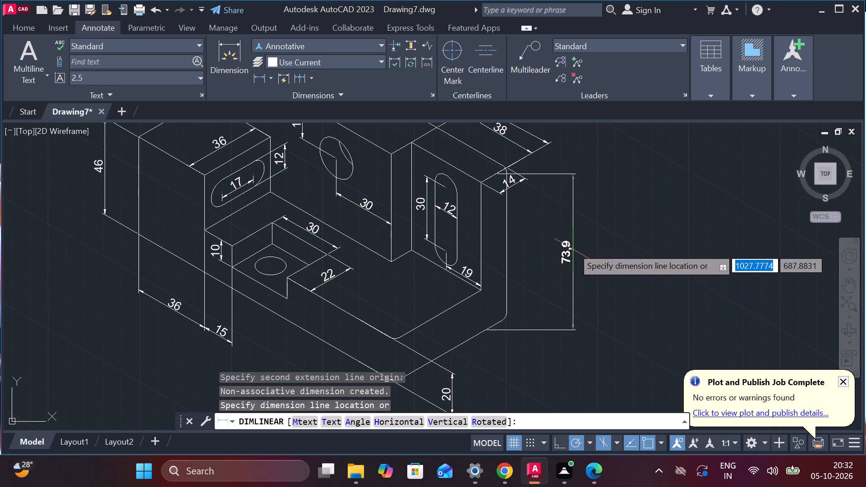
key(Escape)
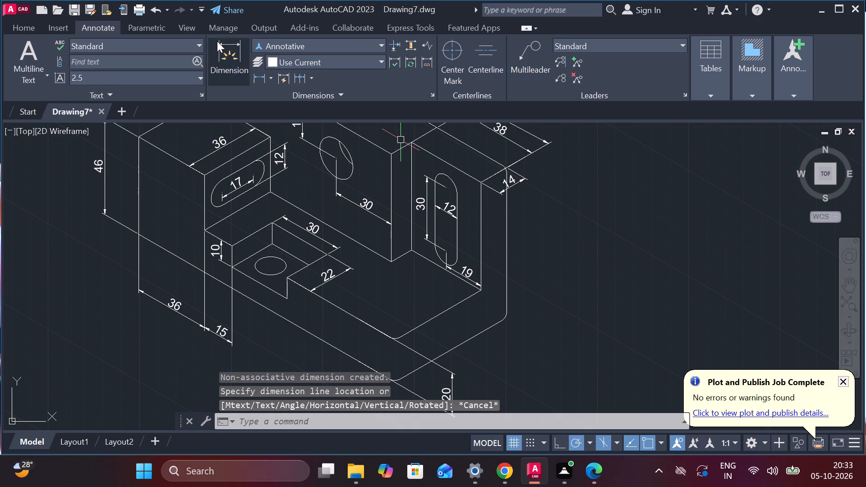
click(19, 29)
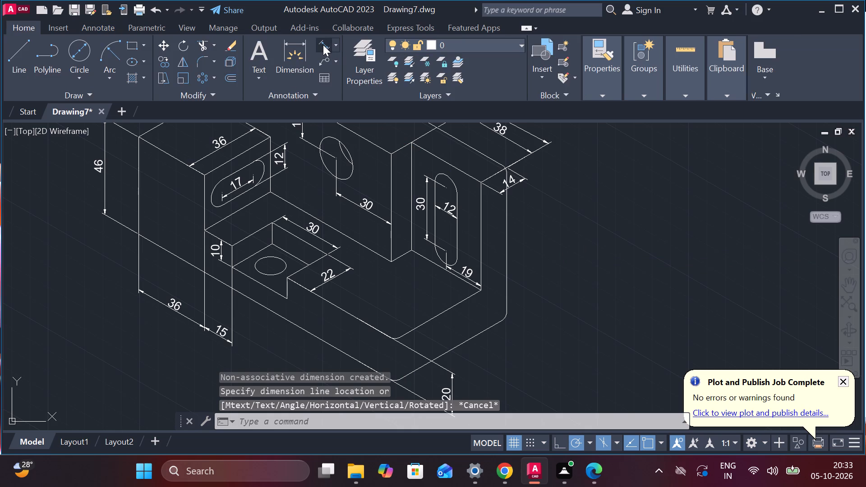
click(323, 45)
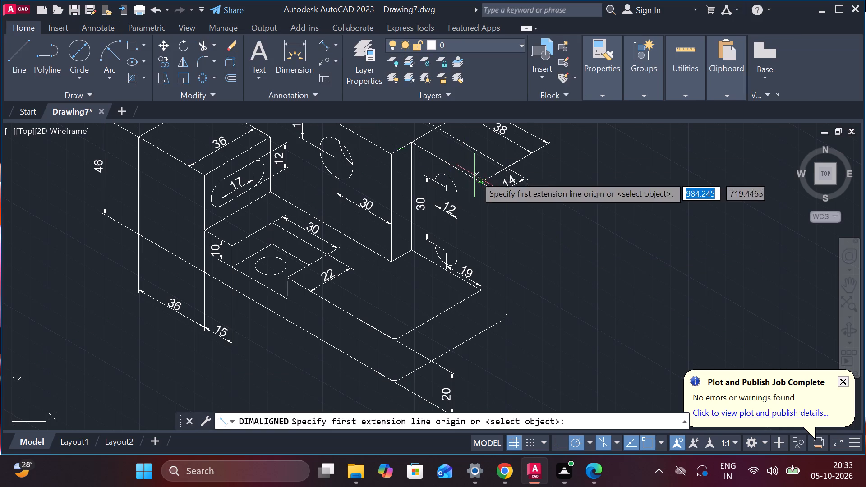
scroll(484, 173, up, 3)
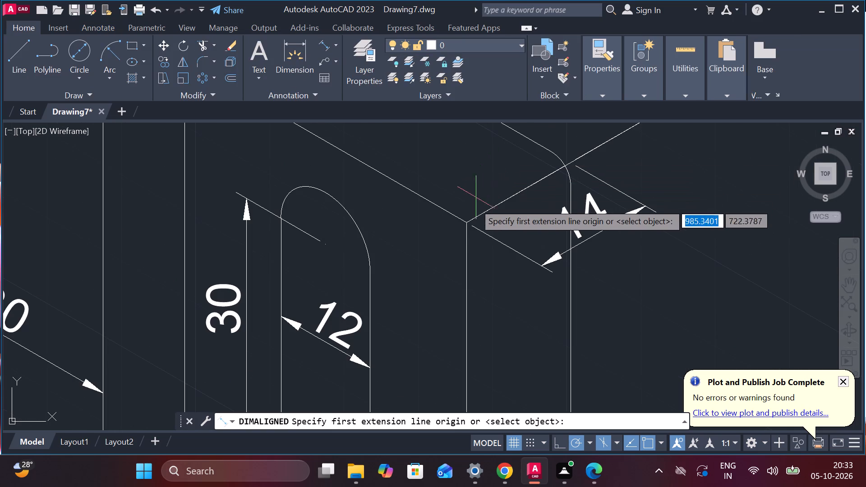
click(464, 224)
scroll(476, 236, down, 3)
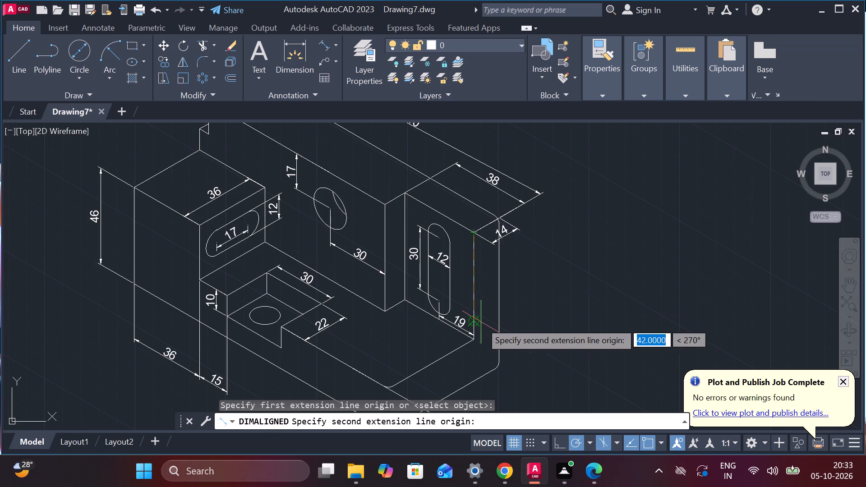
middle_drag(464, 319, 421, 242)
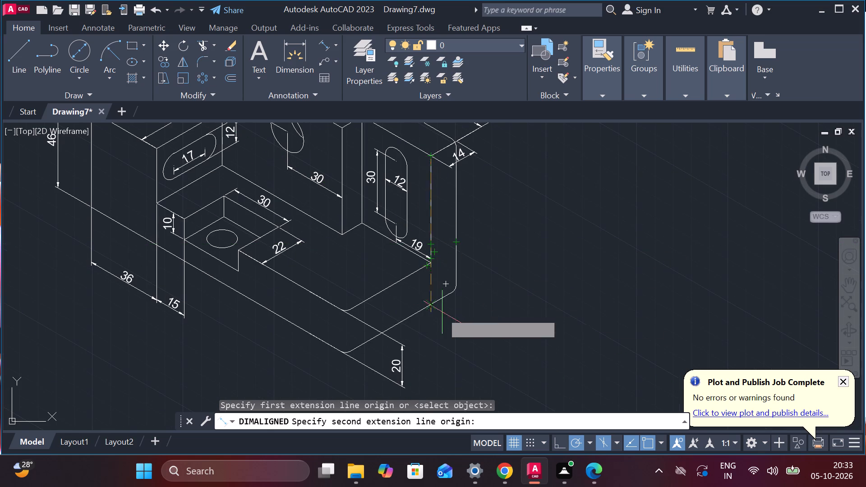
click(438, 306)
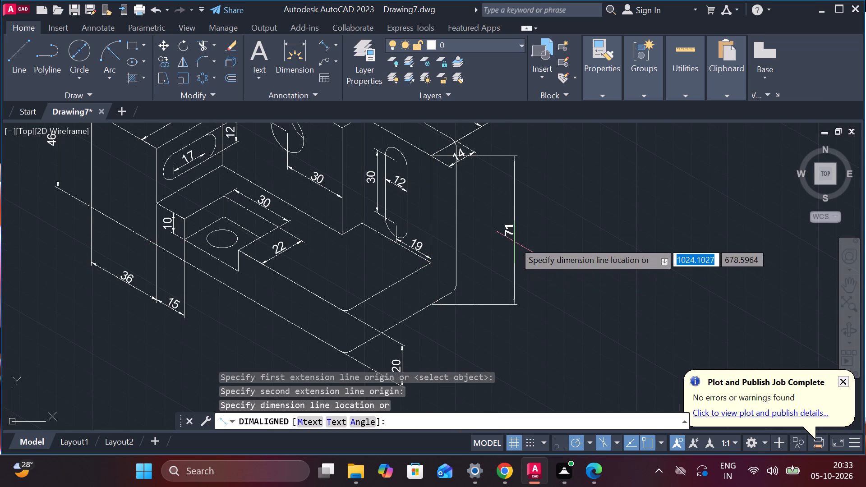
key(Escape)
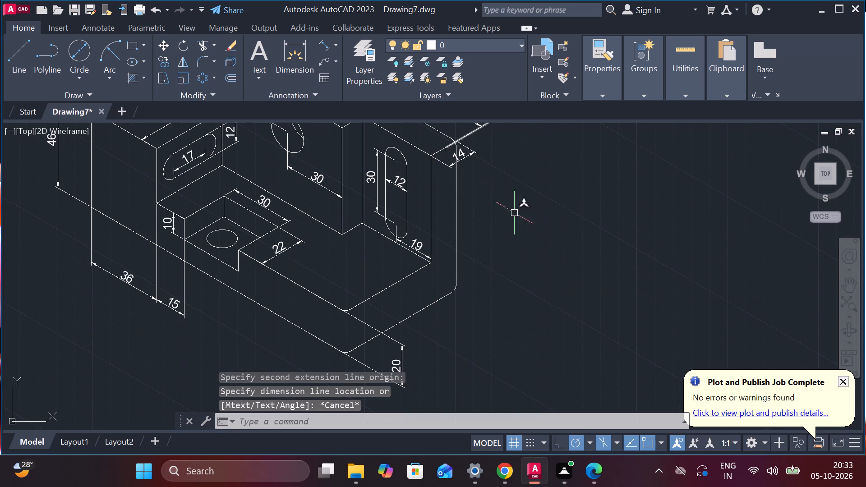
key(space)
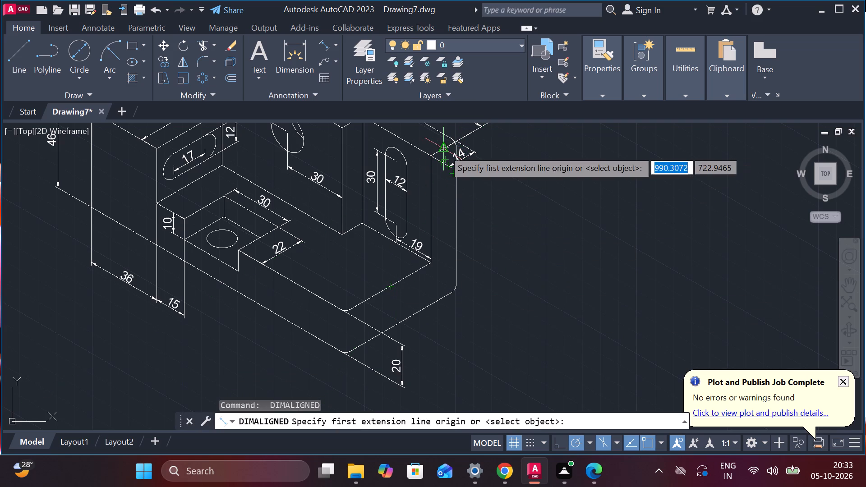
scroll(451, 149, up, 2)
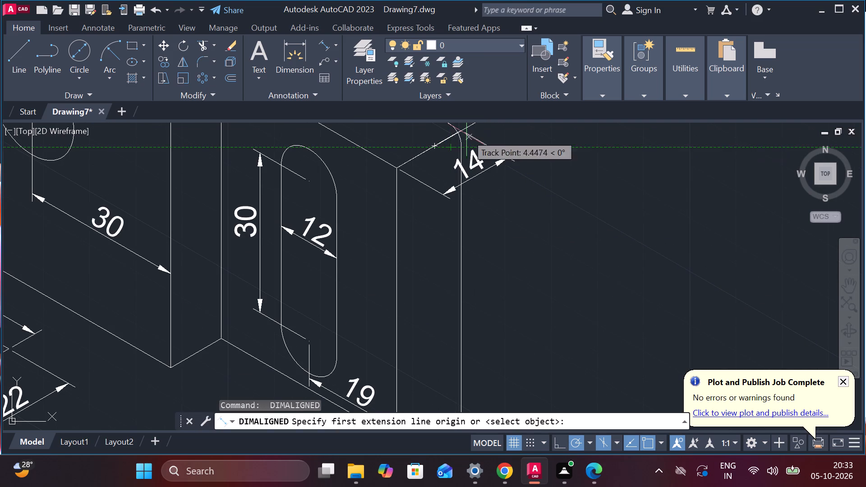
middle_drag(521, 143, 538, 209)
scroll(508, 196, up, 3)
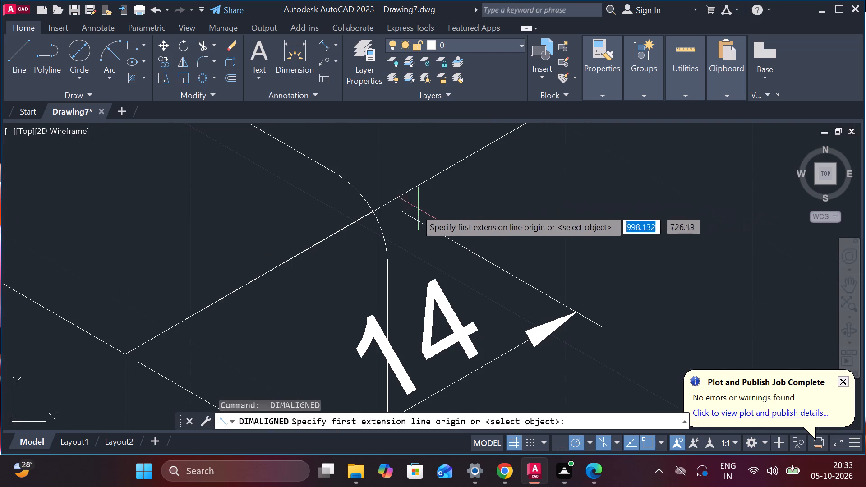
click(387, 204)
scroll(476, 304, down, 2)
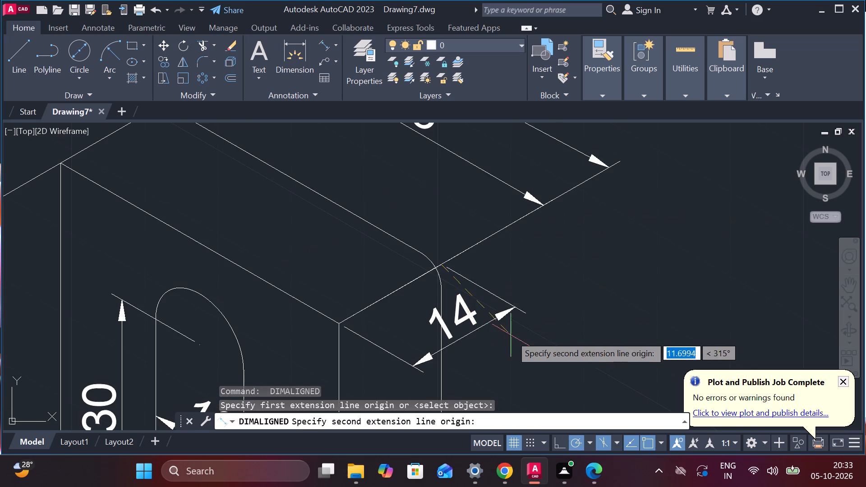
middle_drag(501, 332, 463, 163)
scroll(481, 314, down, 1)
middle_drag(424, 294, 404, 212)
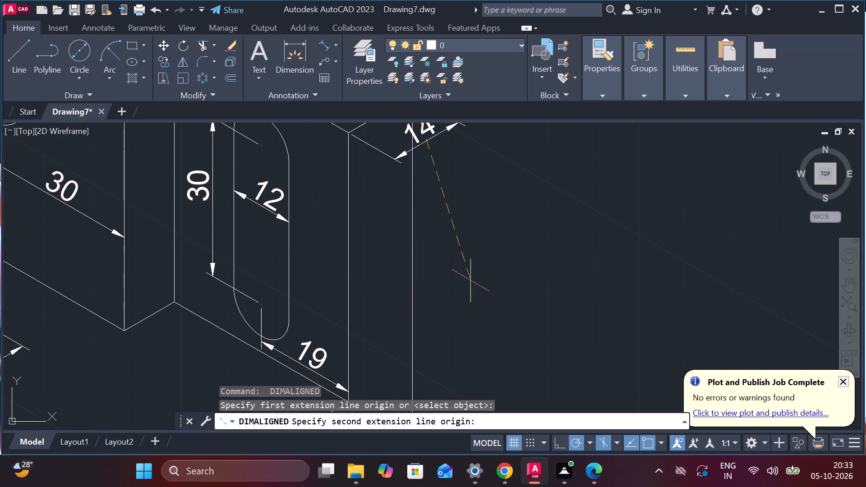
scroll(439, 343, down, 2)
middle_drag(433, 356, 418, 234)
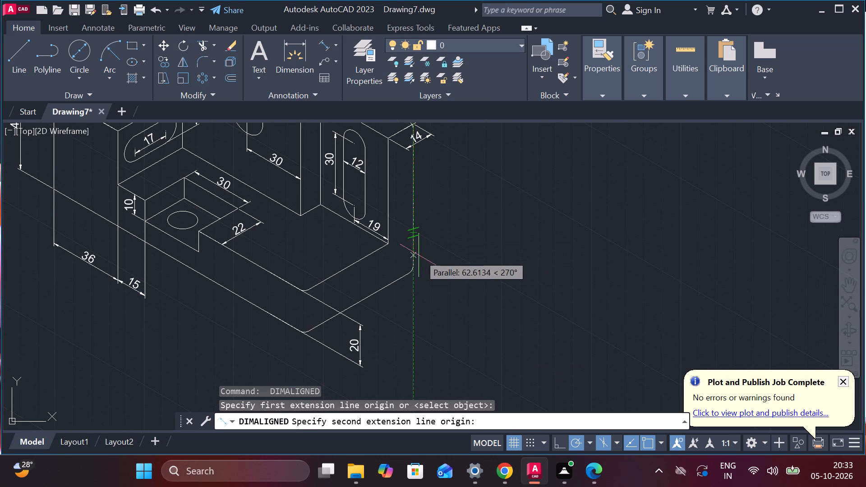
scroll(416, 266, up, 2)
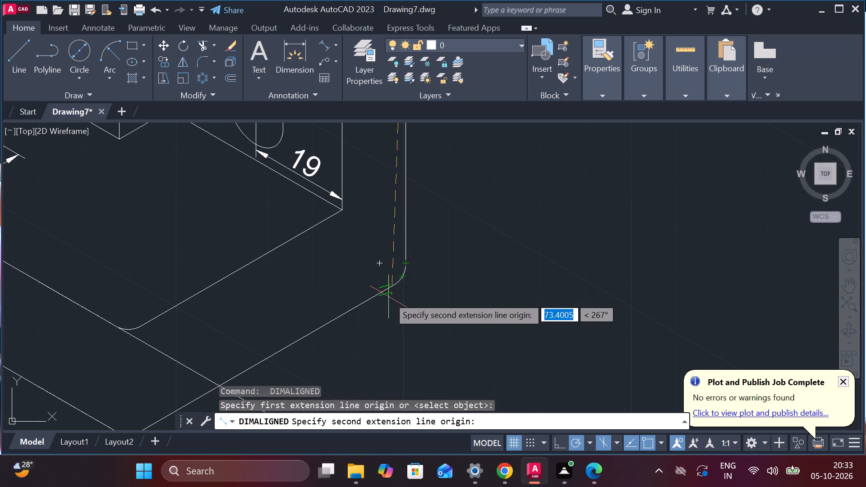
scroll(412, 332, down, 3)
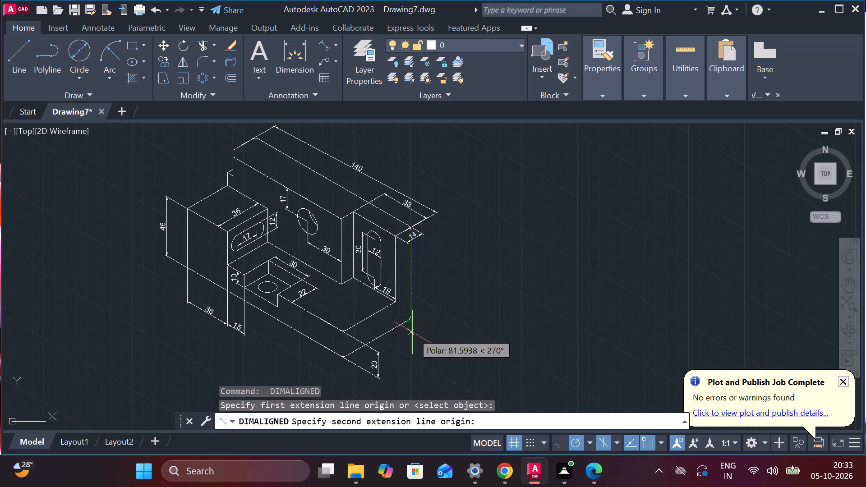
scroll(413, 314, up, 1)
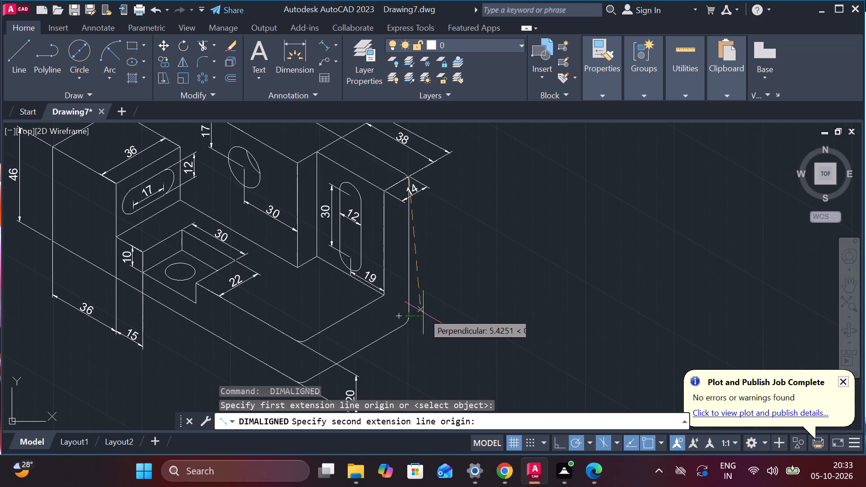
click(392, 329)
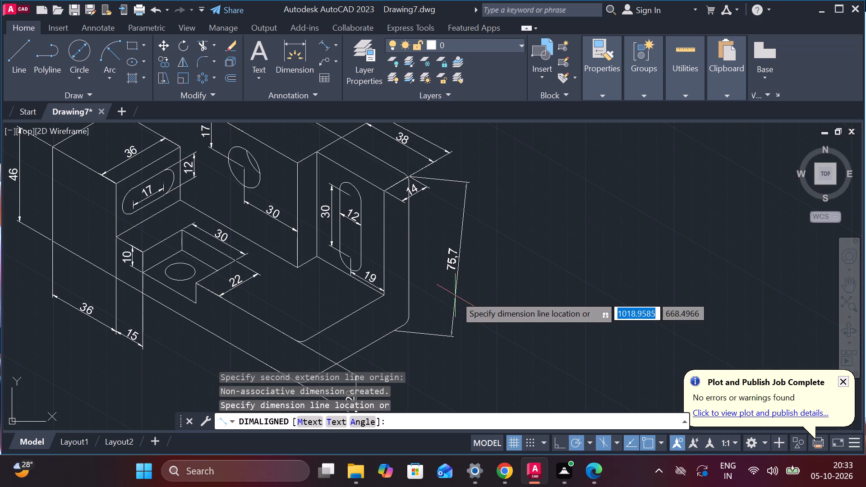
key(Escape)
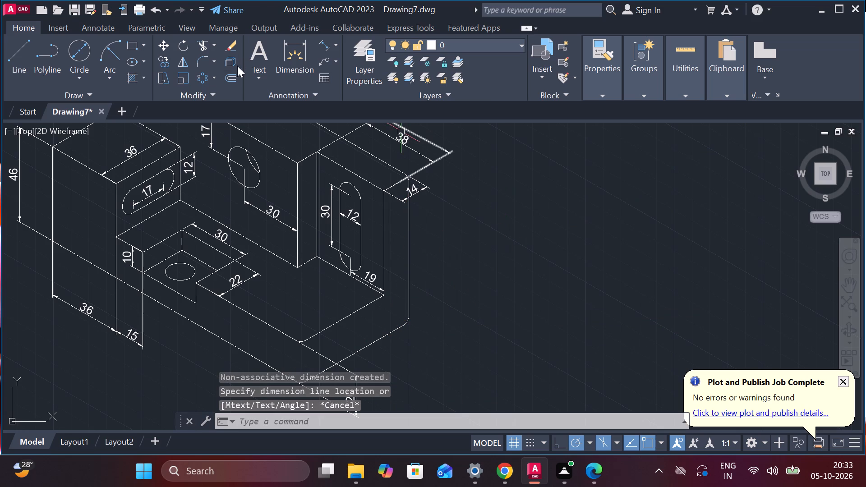
Add an aligned dimension for the end block's overall height, between its lower and upper rounded corners, placed outside the object.
click(320, 44)
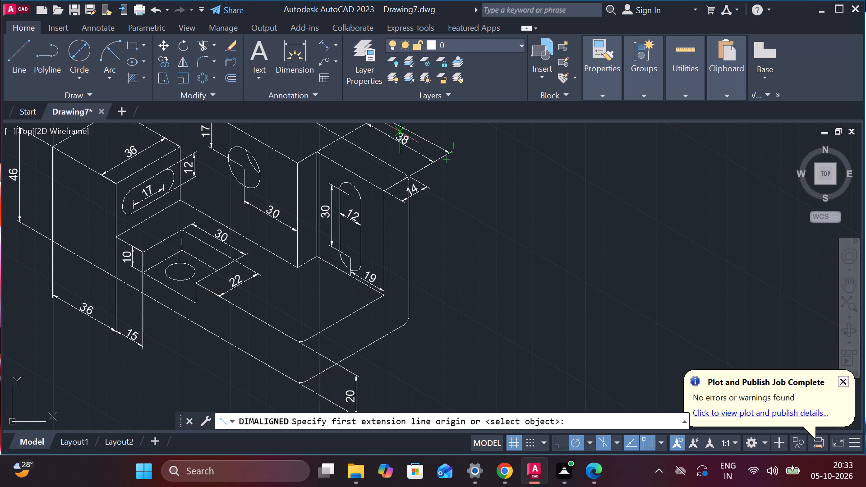
click(393, 334)
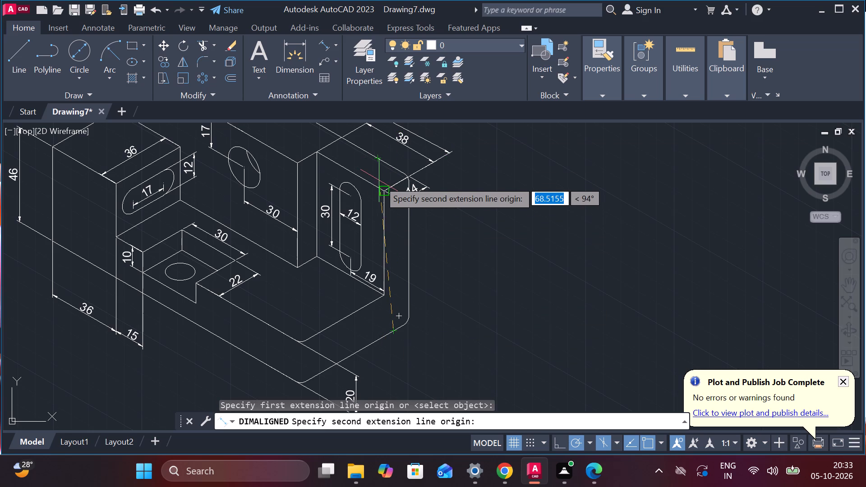
scroll(380, 184, up, 3)
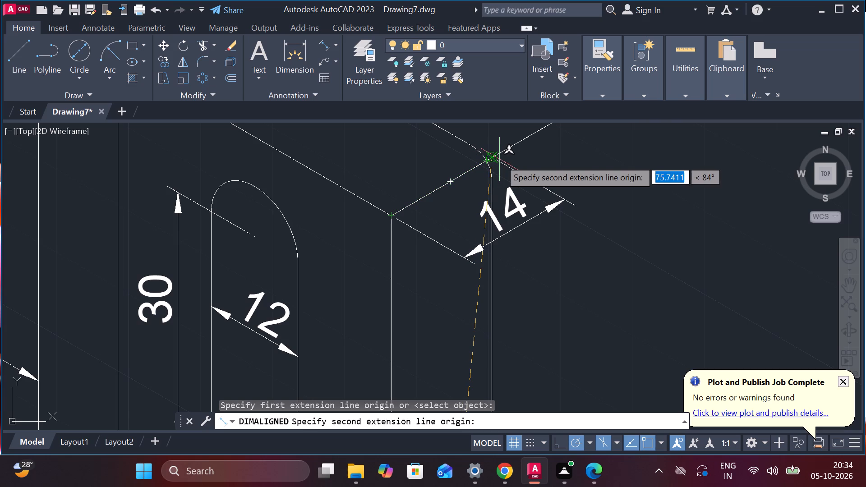
scroll(488, 154, up, 2)
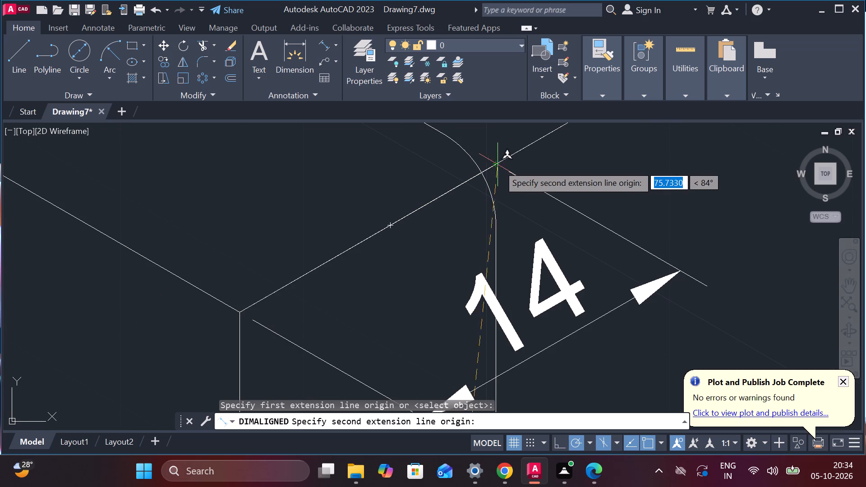
click(498, 164)
scroll(563, 163, down, 5)
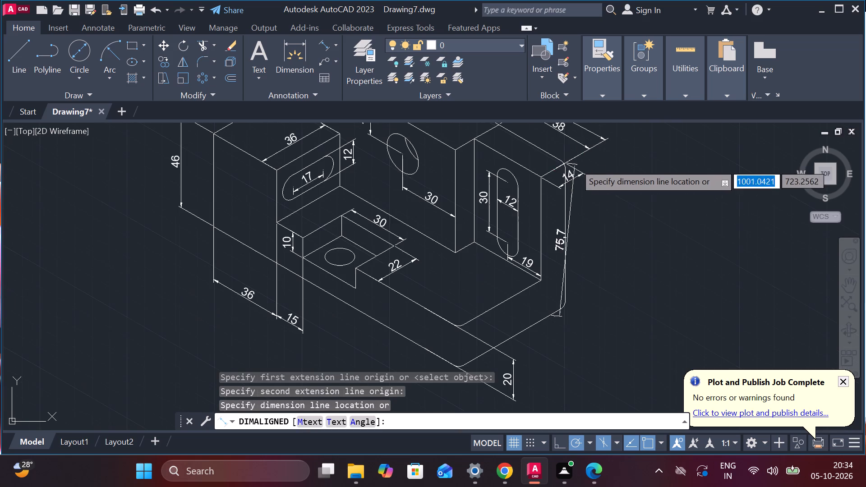
click(613, 175)
key(Escape)
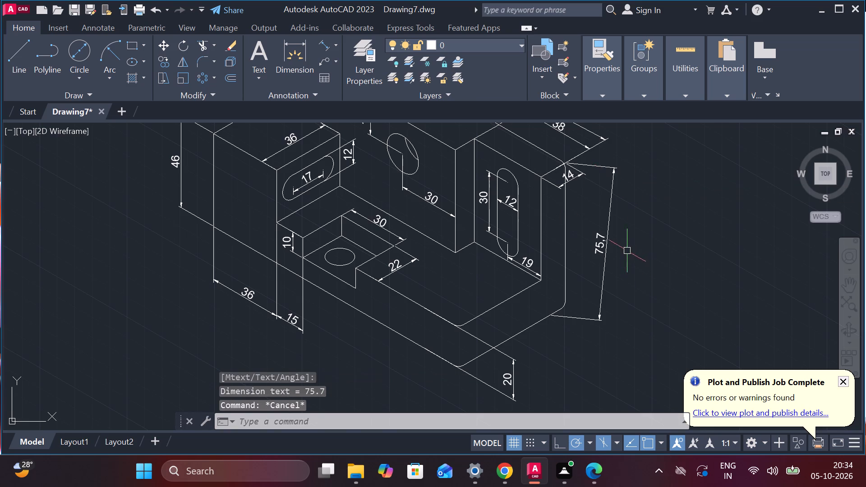
Override the text of the end block's overall height dimension with 76.
double_click(598, 246)
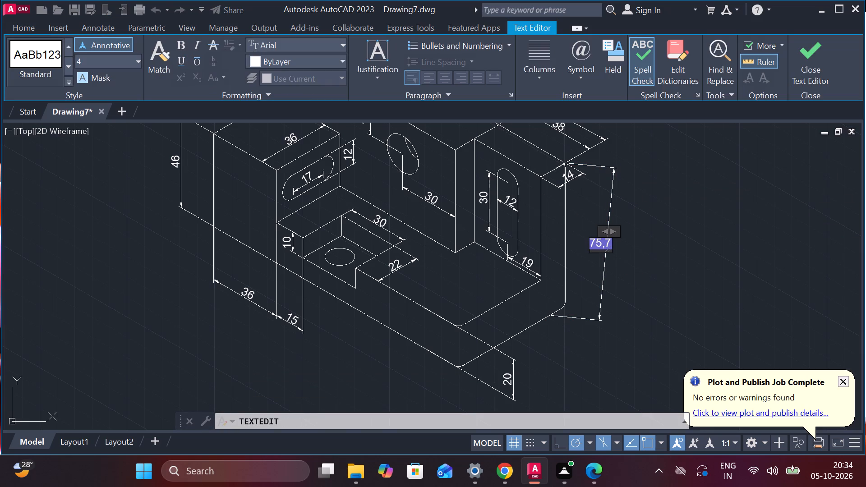
key(BackSpace)
key(Right)
key(Right)
key(BackSpace)
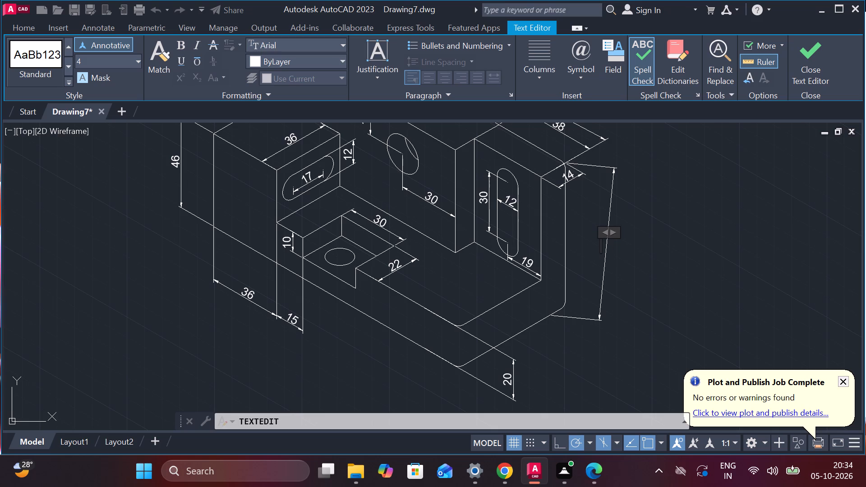
text(76)
key(Return)
click(818, 60)
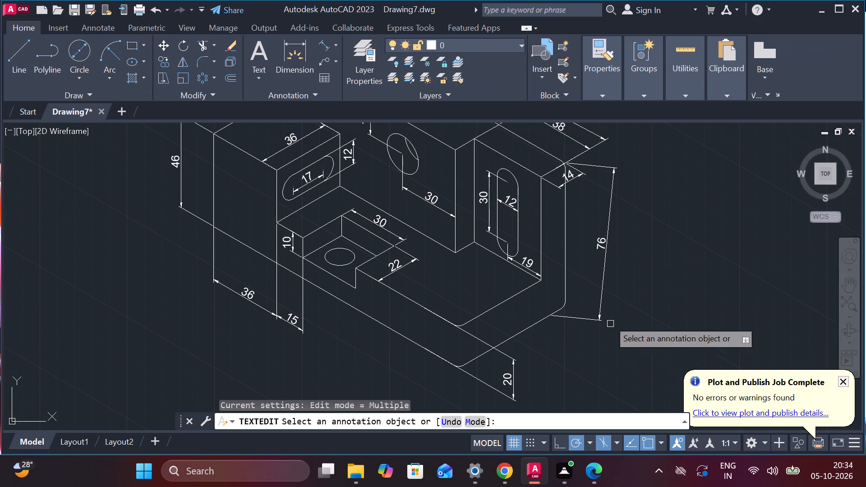
key(Escape)
Oblique the extension lines of the end block's 76 height dimension to 30 degrees.
click(599, 249)
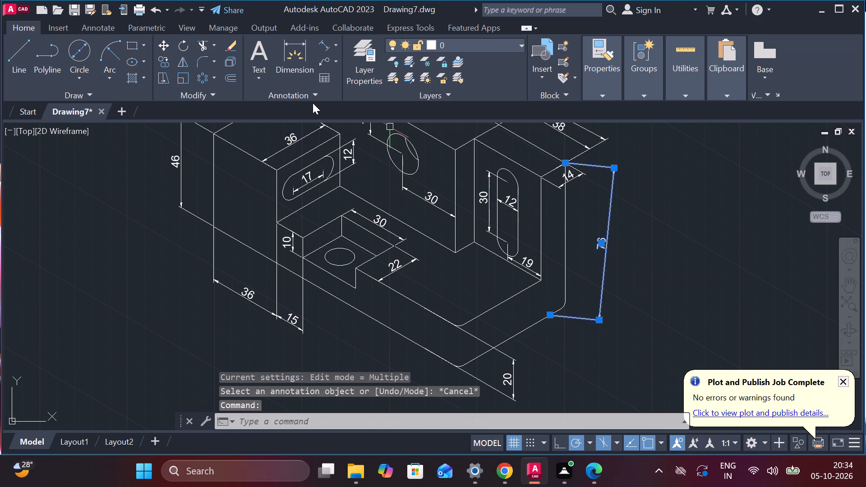
click(90, 19)
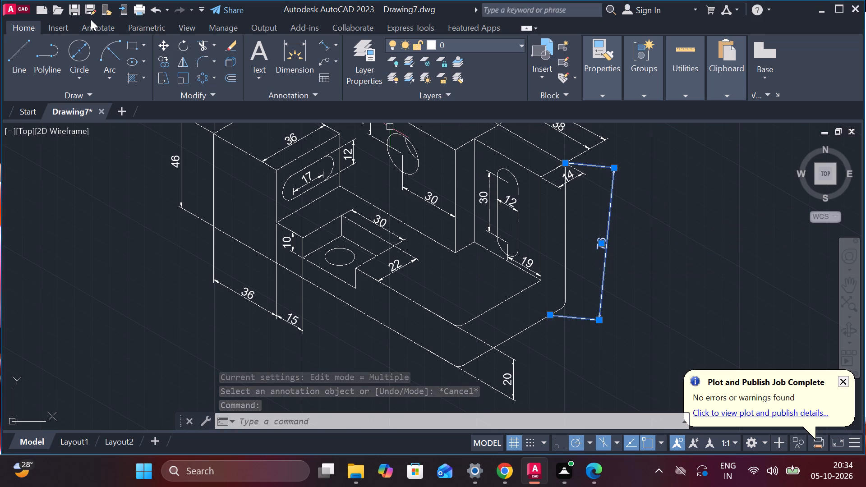
click(91, 19)
click(97, 30)
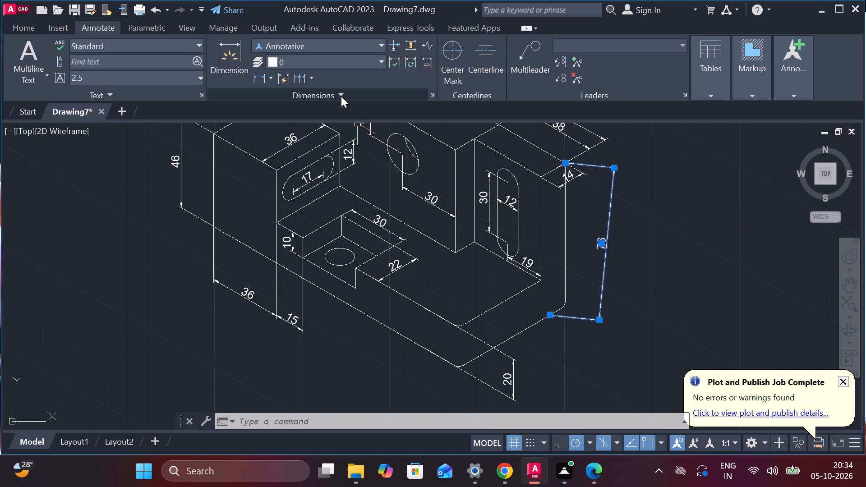
click(341, 96)
click(243, 109)
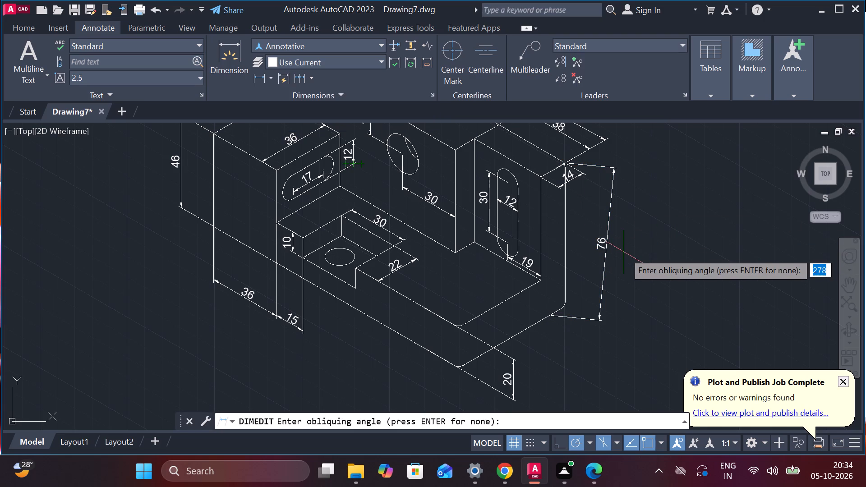
text(30)
key(Return)
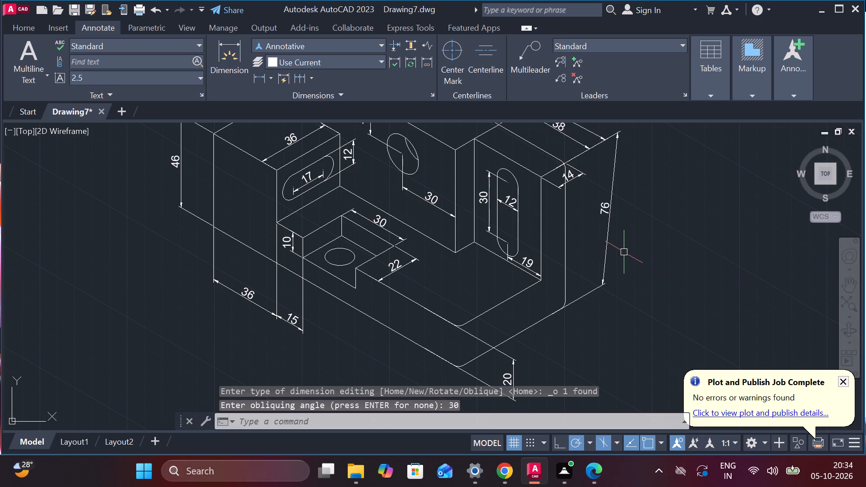
scroll(631, 217, down, 1)
scroll(635, 208, up, 1)
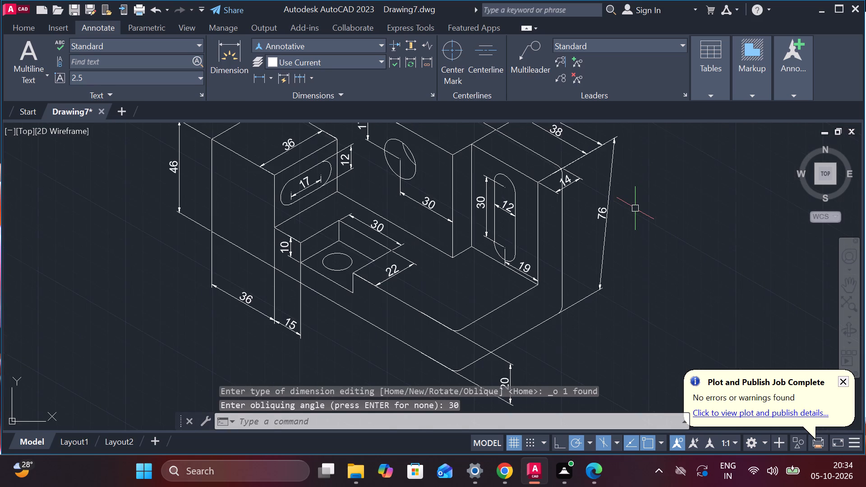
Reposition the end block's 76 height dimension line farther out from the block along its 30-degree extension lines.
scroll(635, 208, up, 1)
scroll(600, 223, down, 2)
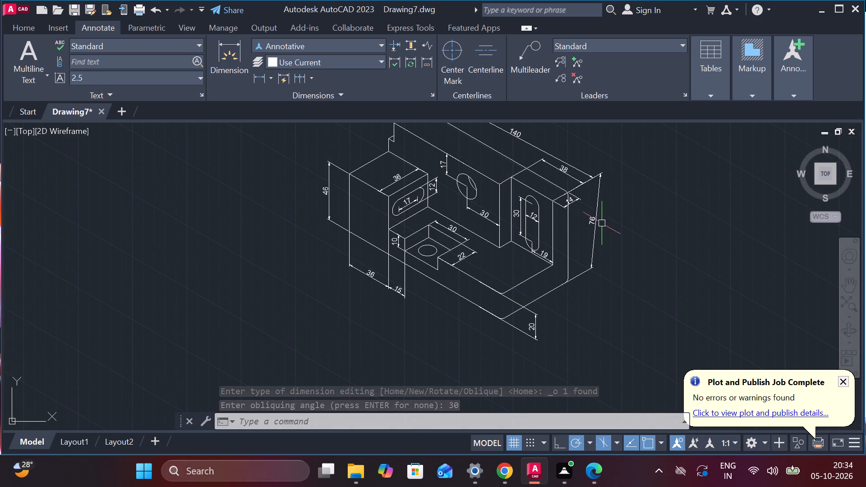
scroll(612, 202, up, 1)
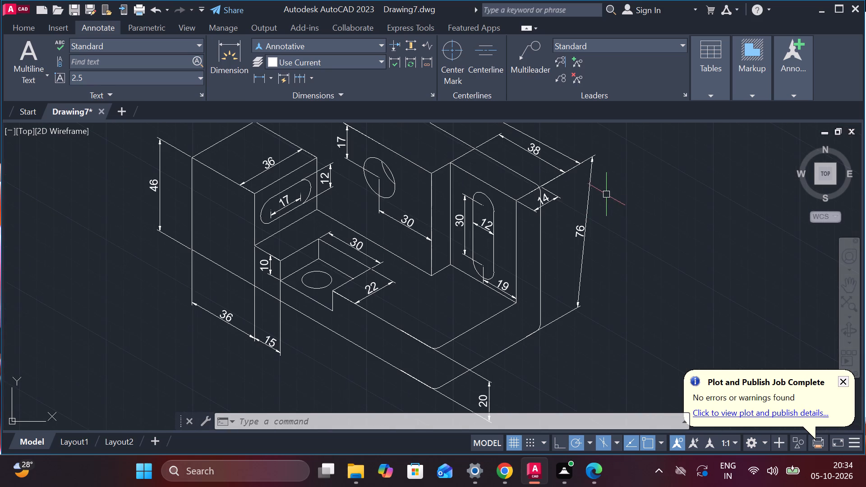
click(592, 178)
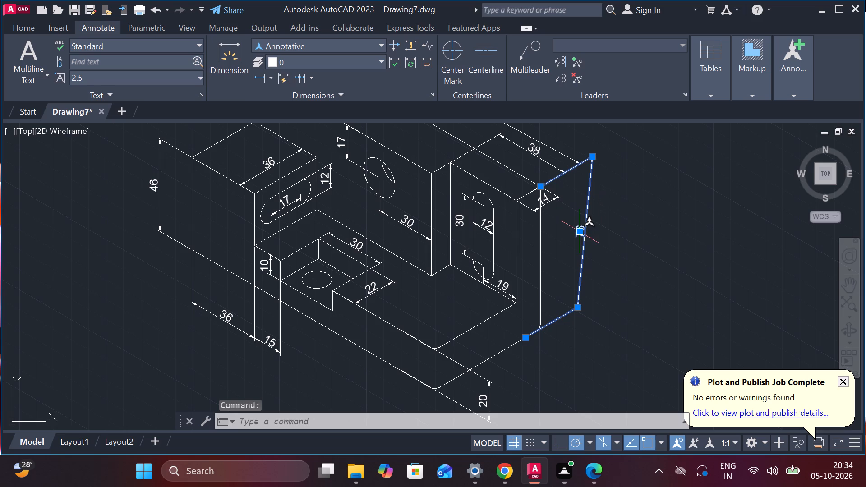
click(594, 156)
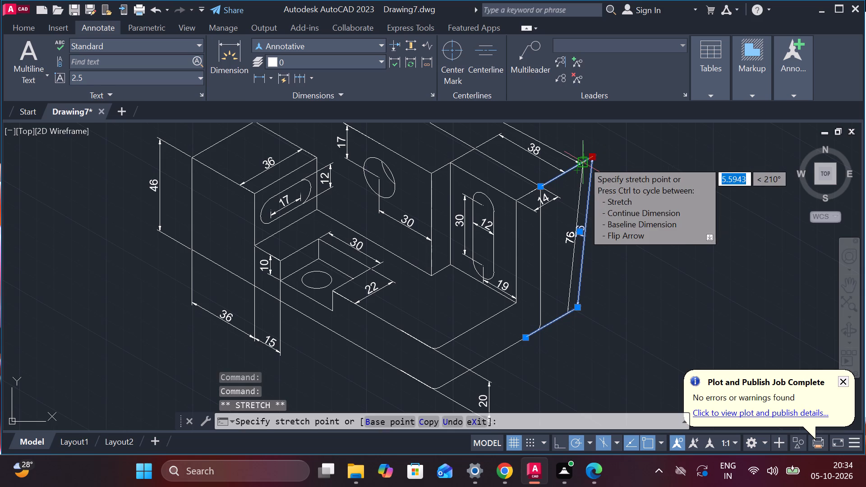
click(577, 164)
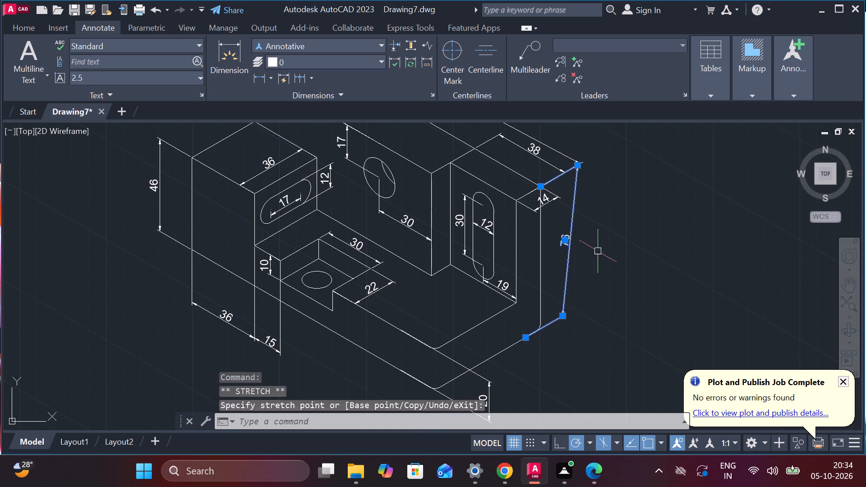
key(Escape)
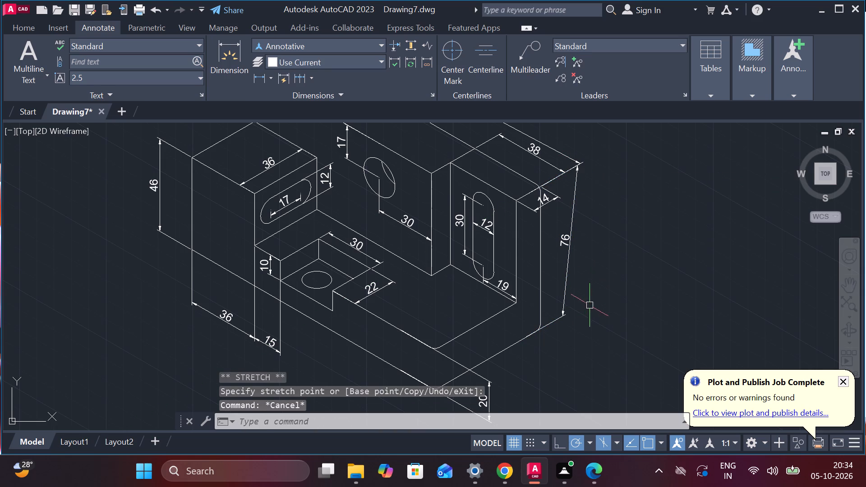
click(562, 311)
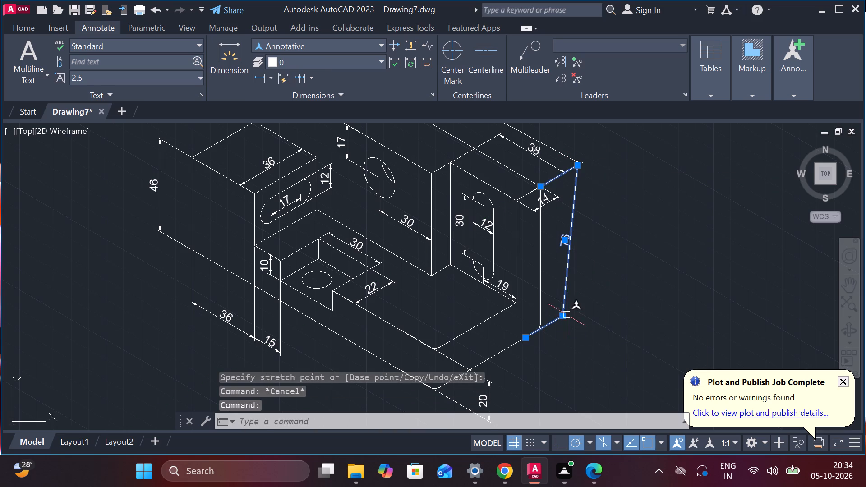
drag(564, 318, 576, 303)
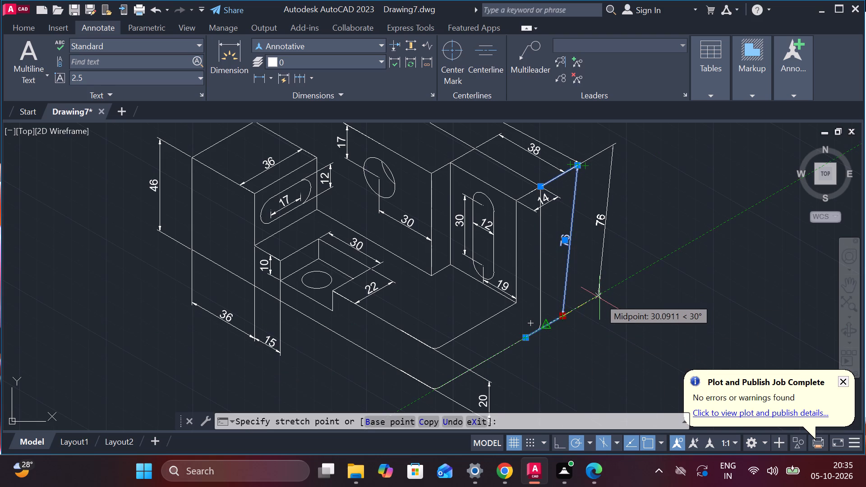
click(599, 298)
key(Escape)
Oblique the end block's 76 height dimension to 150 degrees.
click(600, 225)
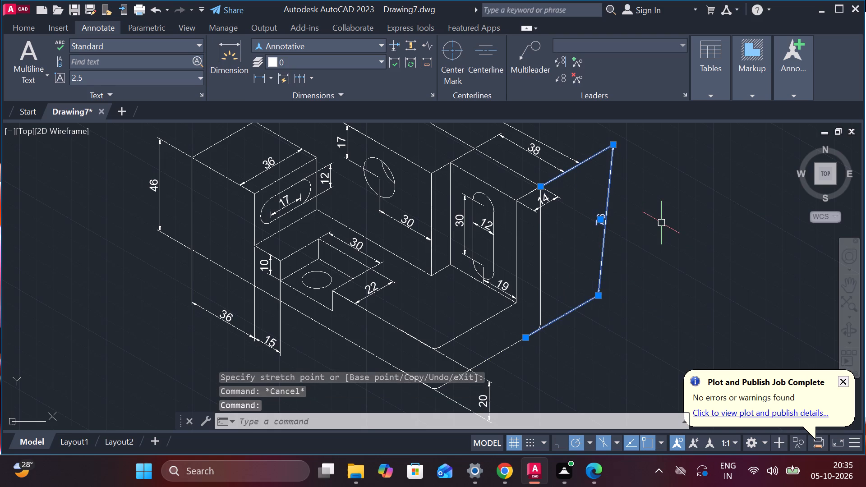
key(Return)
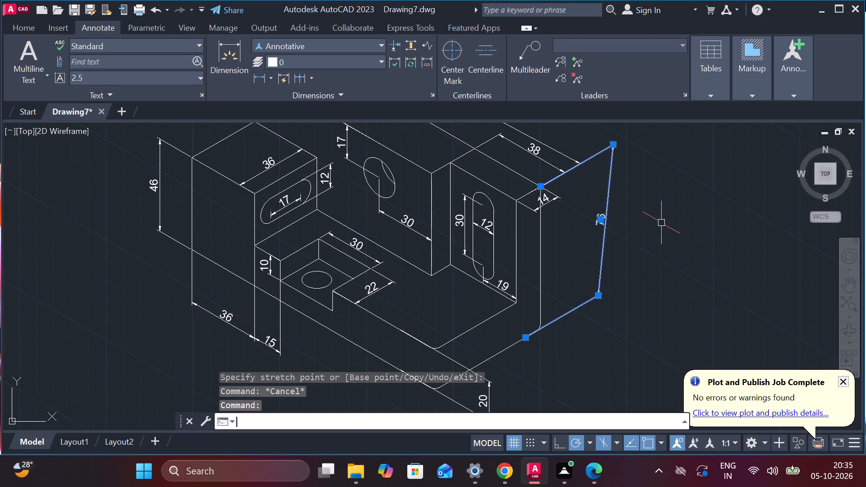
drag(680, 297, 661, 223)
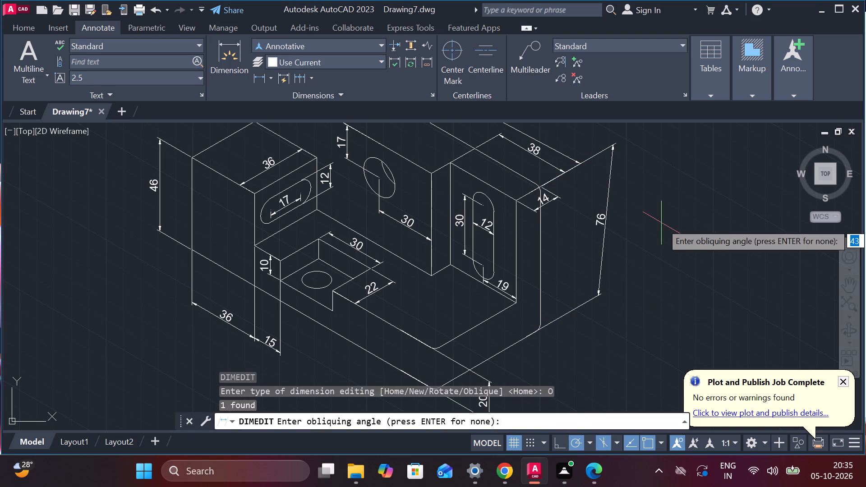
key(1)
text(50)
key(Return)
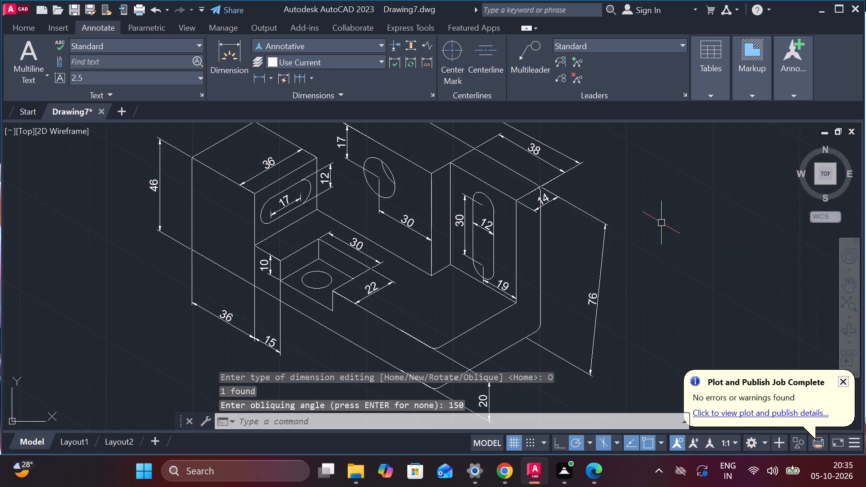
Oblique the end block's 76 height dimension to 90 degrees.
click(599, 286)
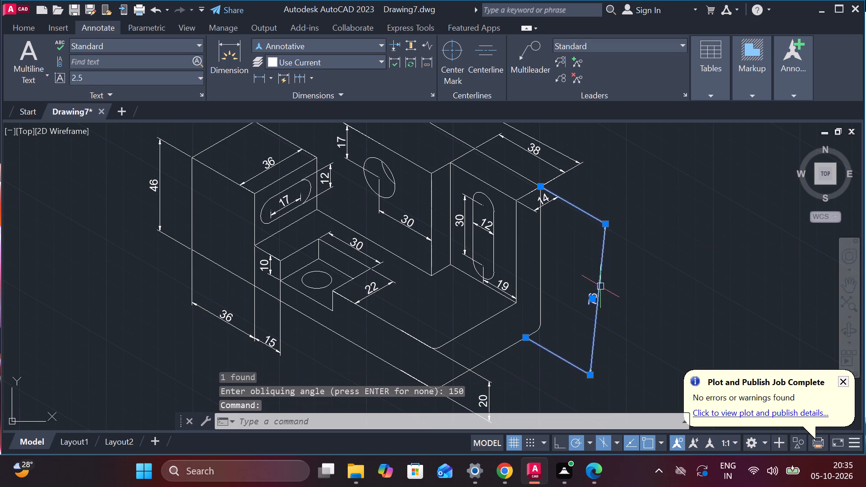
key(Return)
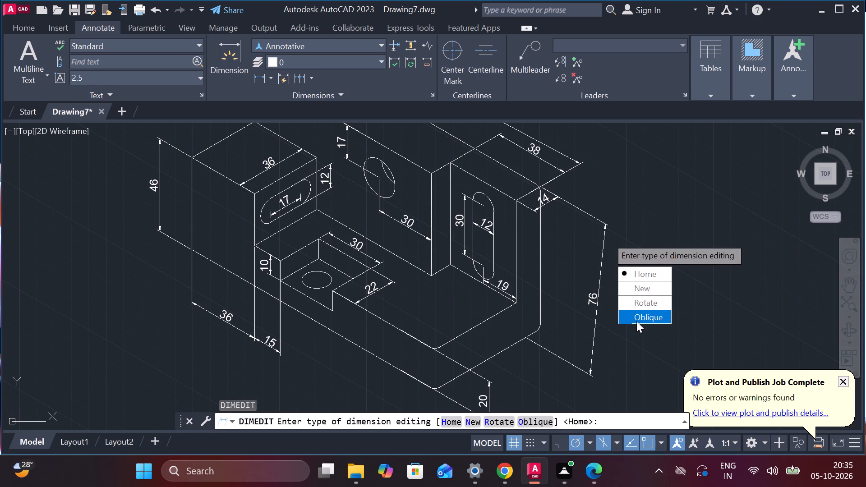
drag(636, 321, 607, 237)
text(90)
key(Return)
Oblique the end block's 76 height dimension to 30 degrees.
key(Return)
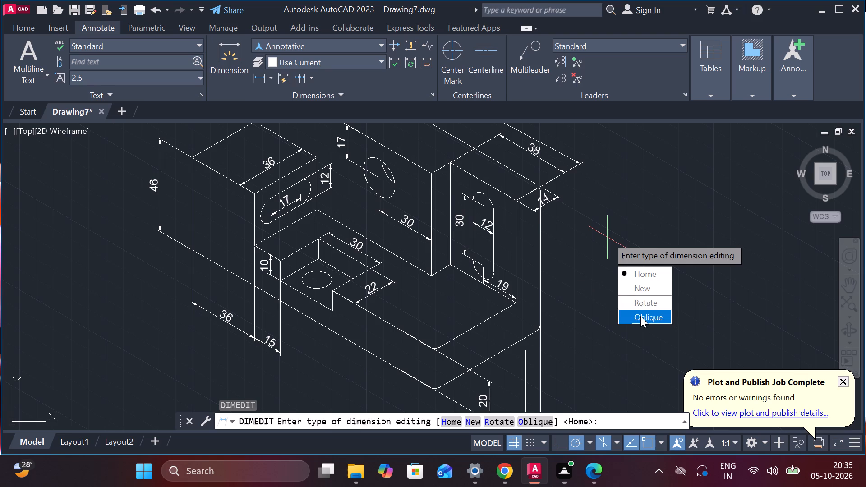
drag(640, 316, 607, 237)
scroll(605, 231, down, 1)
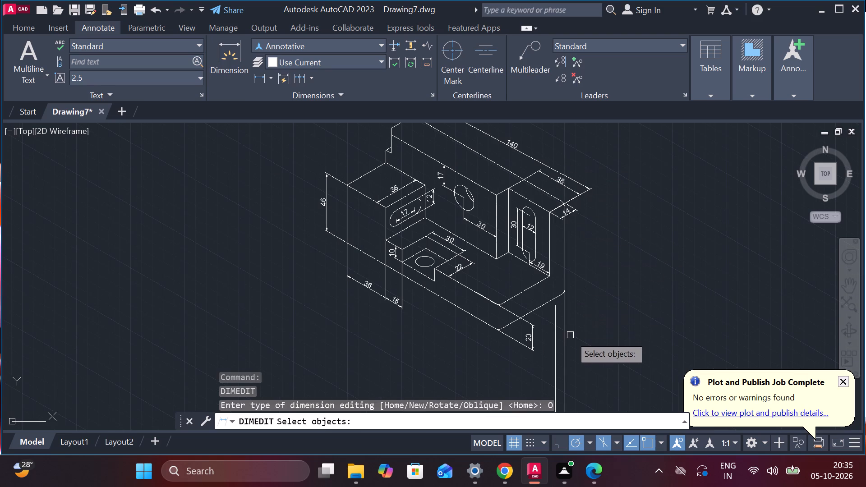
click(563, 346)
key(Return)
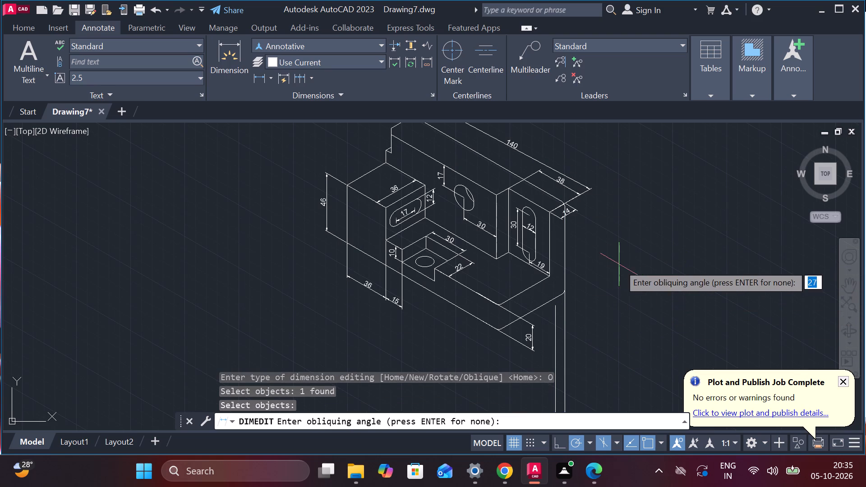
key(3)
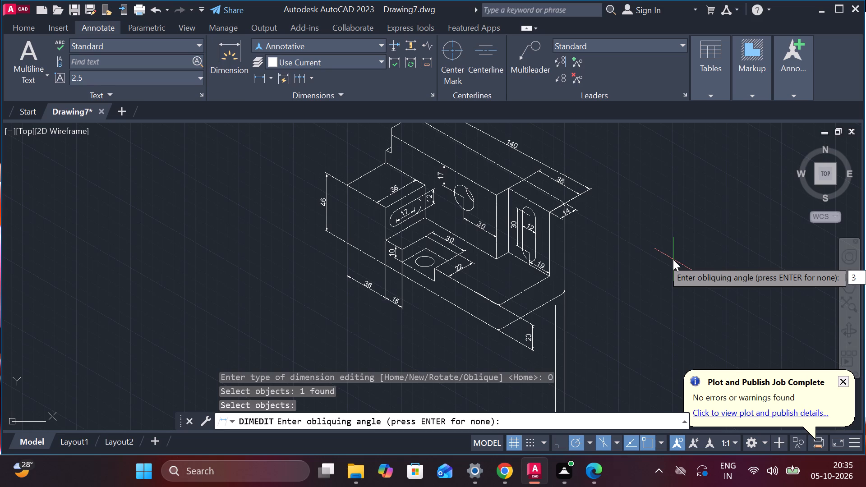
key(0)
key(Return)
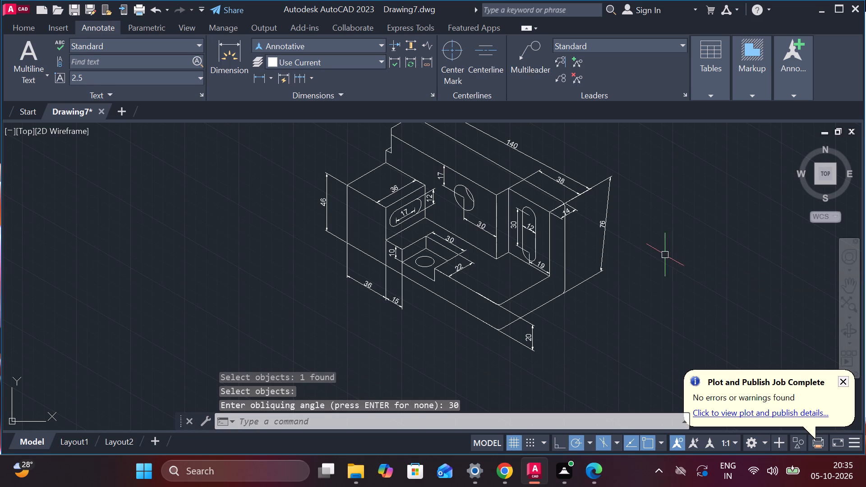
Erase the slanted 76 height dimension beside the end block.
scroll(651, 210, down, 1)
scroll(667, 190, up, 1)
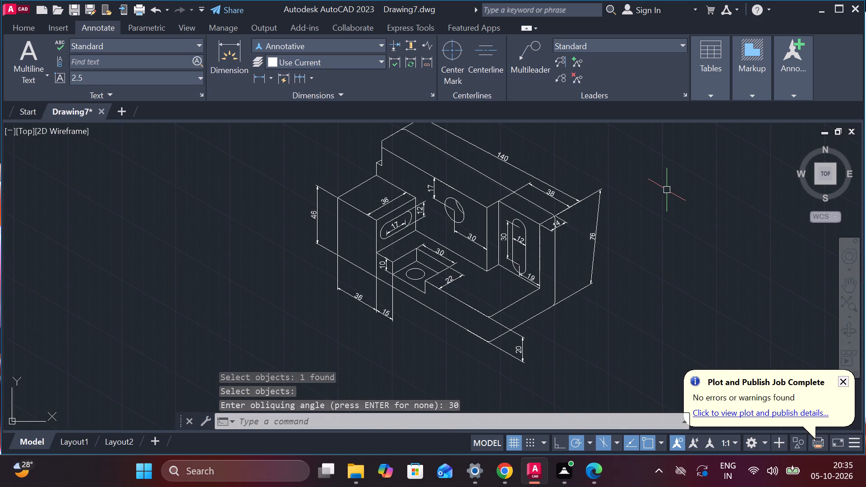
scroll(663, 190, up, 1)
middle_drag(614, 268, 594, 291)
middle_drag(604, 218, 595, 277)
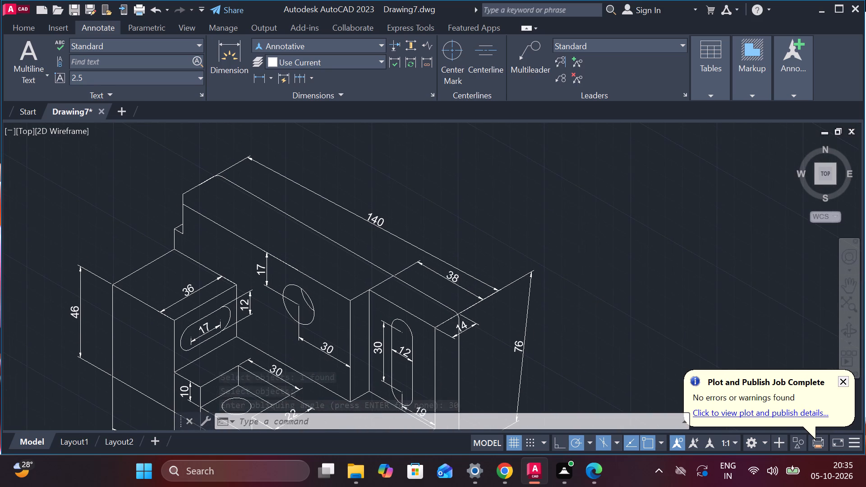
scroll(569, 242, down, 1)
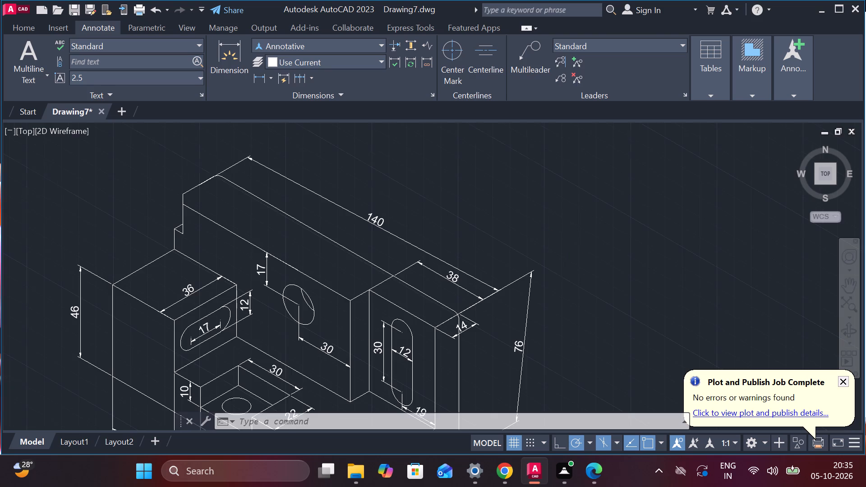
scroll(569, 242, down, 1)
scroll(581, 279, up, 2)
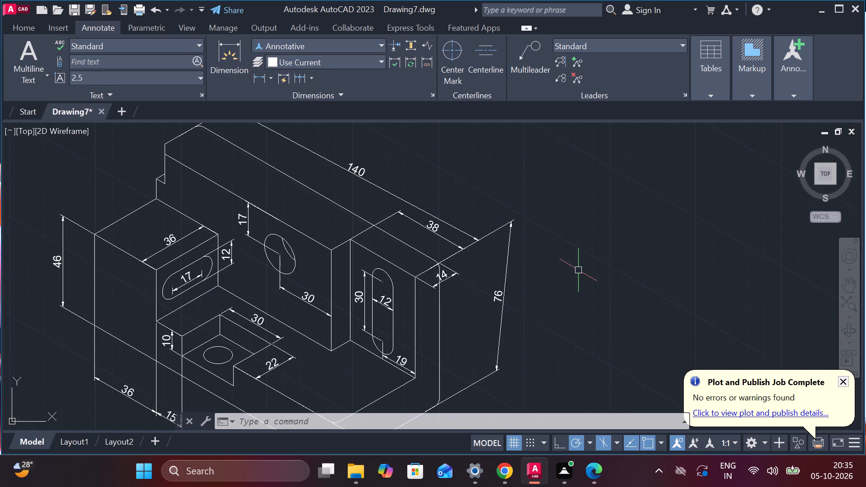
click(505, 301)
key(e)
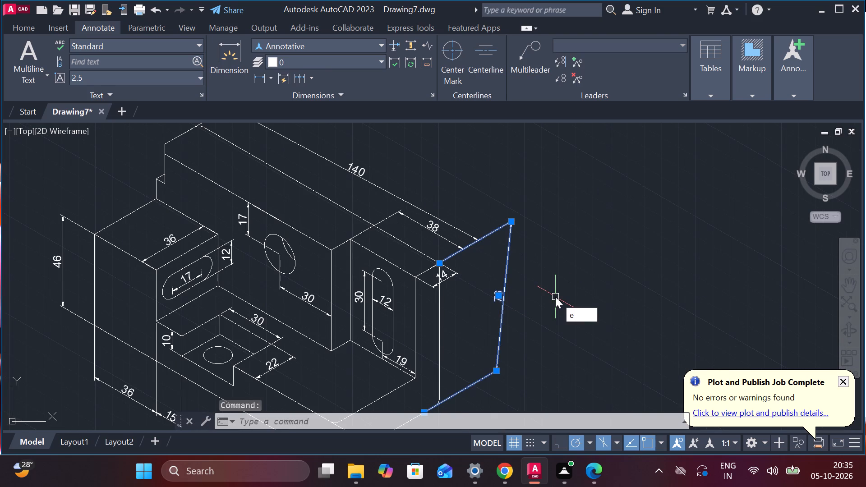
key(Return)
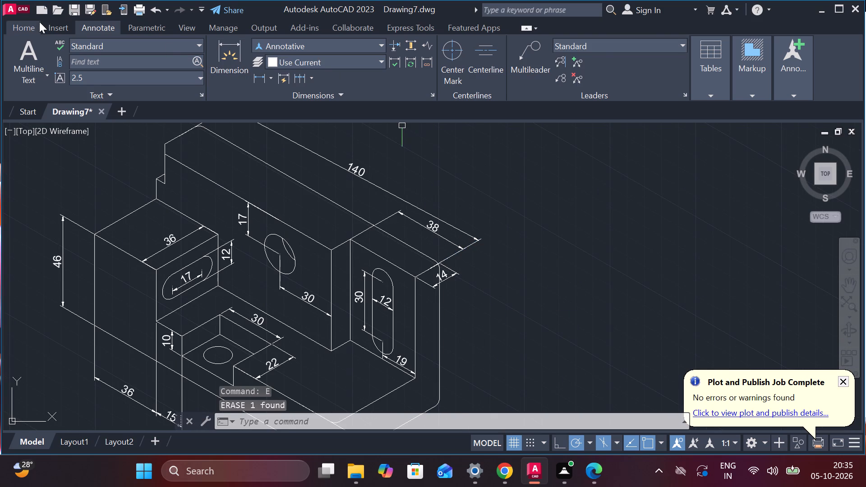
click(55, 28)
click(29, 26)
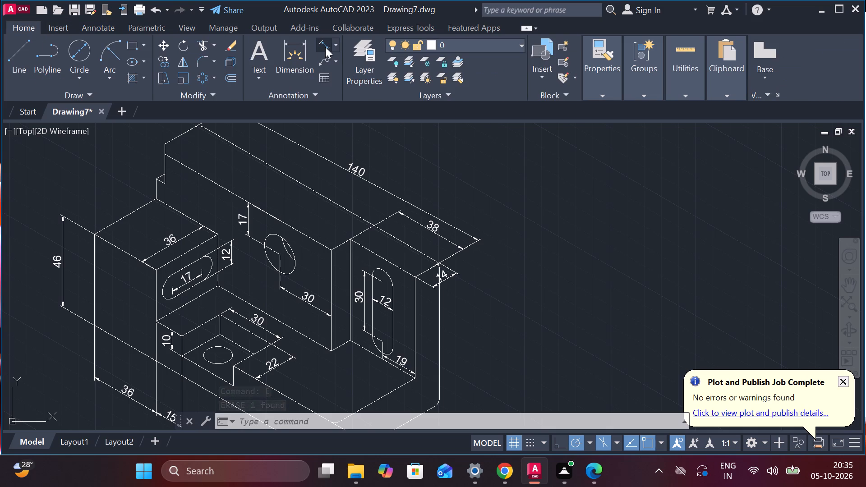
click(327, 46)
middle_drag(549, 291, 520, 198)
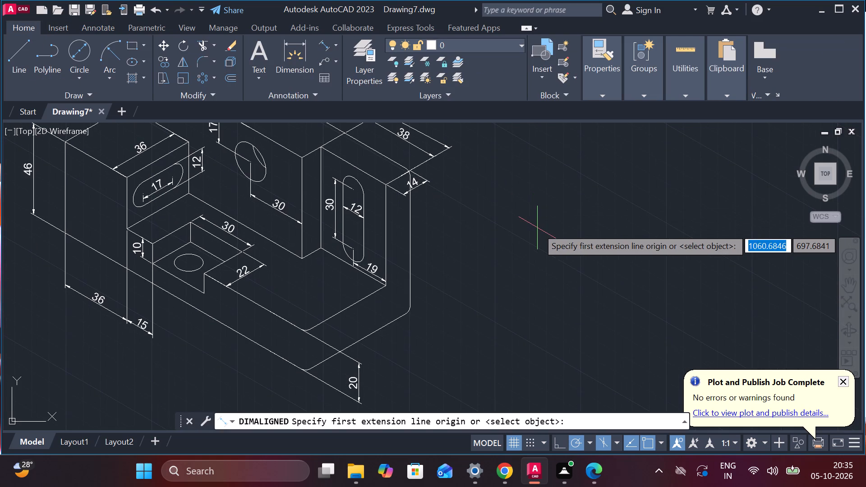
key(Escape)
Draw a line about 52 units long at 30 degrees, extending the base edge outward from the end block's lower rounded corner.
key(l)
key(Return)
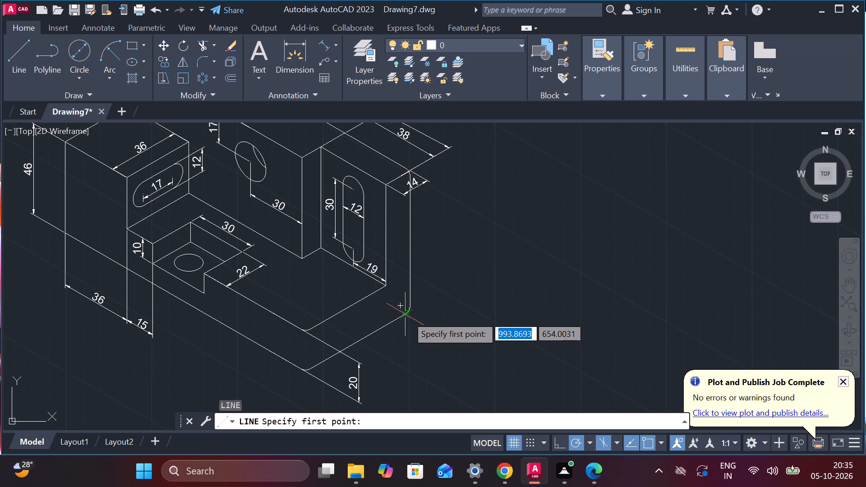
scroll(407, 316, up, 3)
click(391, 323)
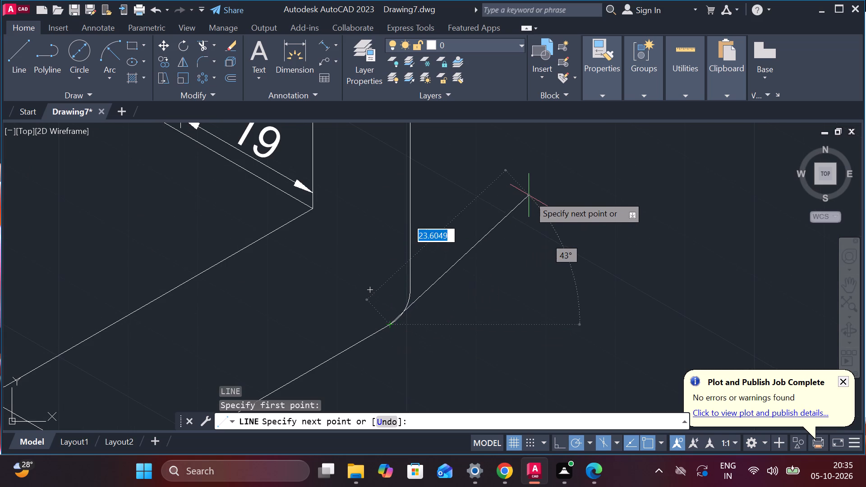
scroll(560, 205, down, 1)
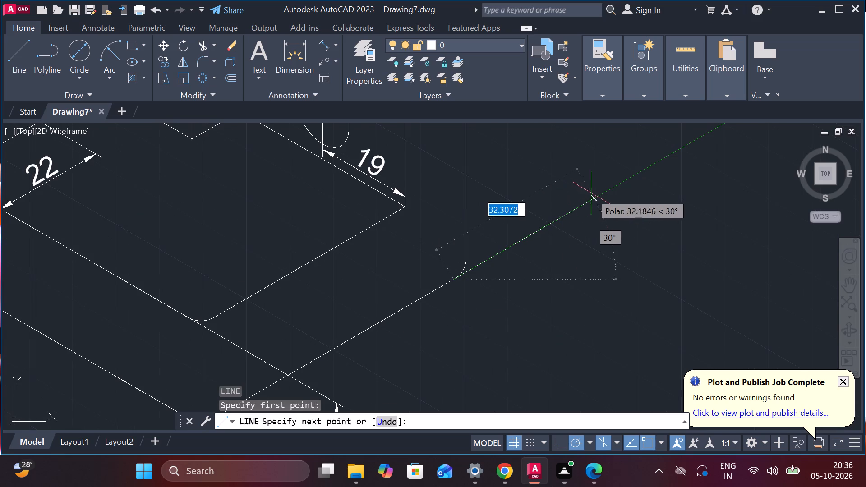
scroll(594, 191, down, 2)
middle_drag(594, 191, 466, 282)
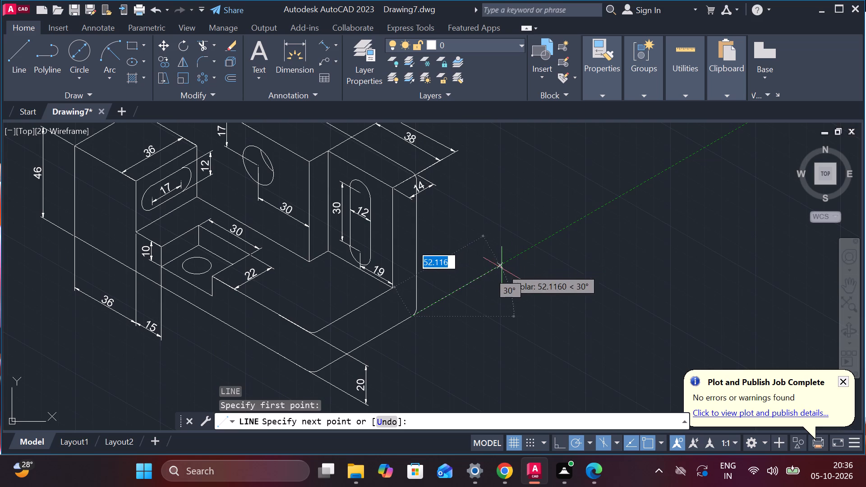
click(502, 268)
key(Escape)
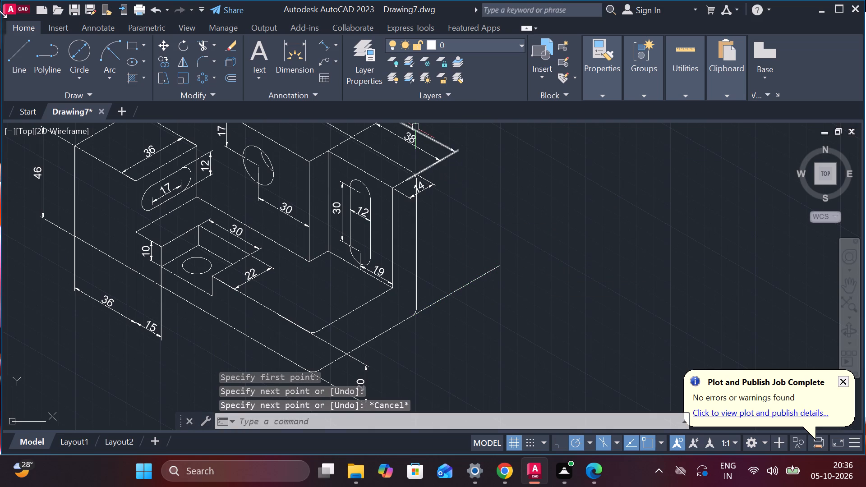
Add an aligned dimension for the end block's overall height, from its upper rounded corner vertically down to the extended base line.
click(323, 45)
scroll(451, 197, up, 3)
middle_drag(410, 206, 405, 284)
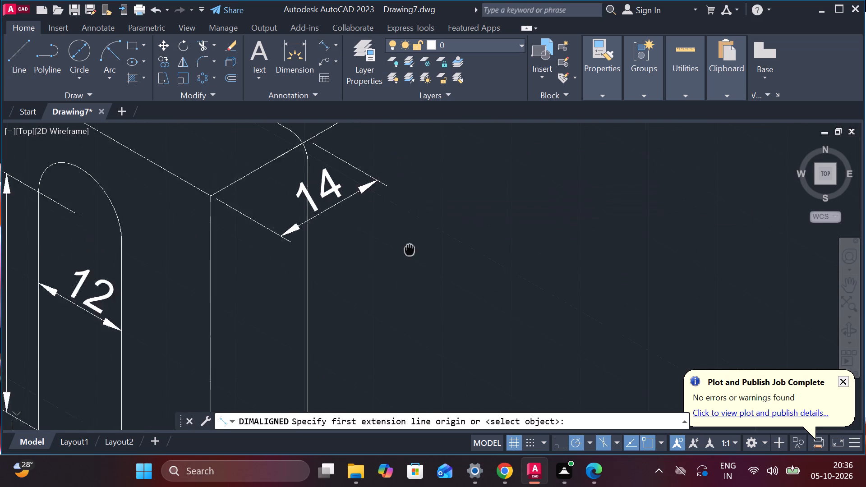
middle_drag(405, 284, 399, 304)
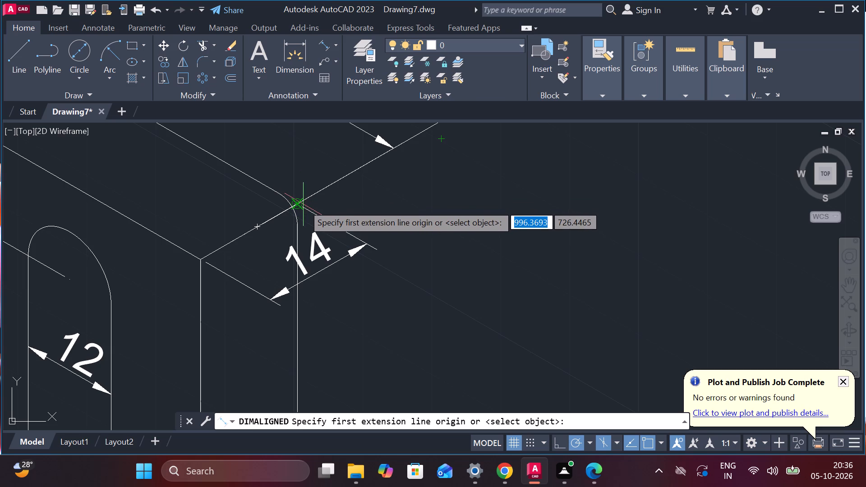
scroll(298, 202, up, 3)
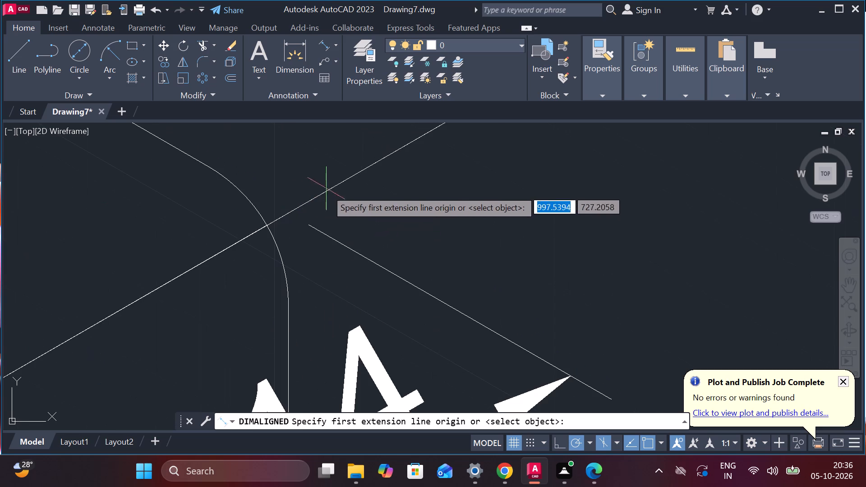
click(290, 210)
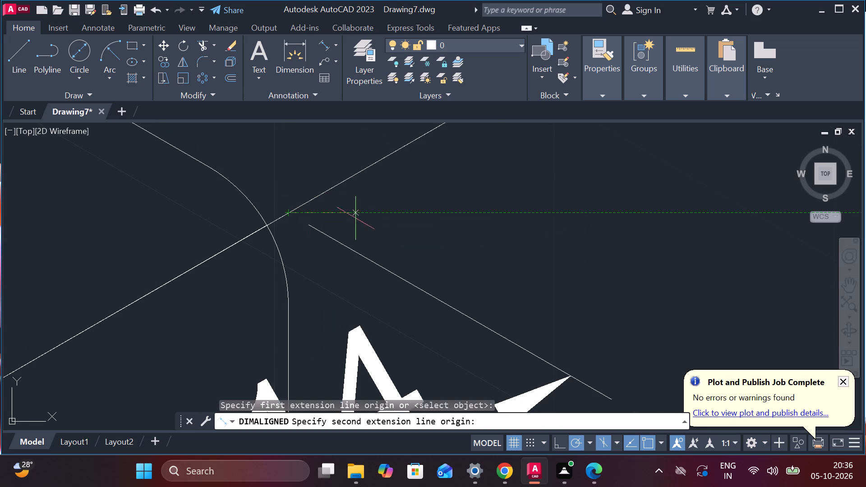
scroll(348, 234, down, 3)
scroll(438, 277, down, 2)
middle_drag(437, 290, 375, 156)
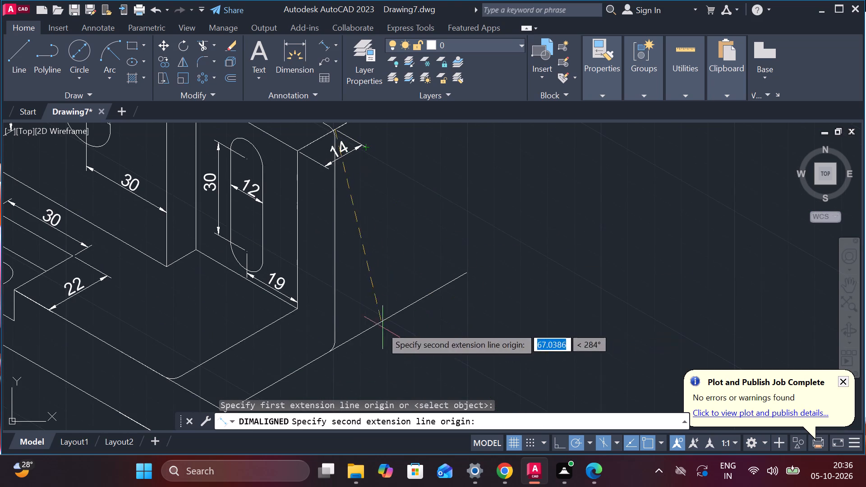
scroll(347, 341, up, 1)
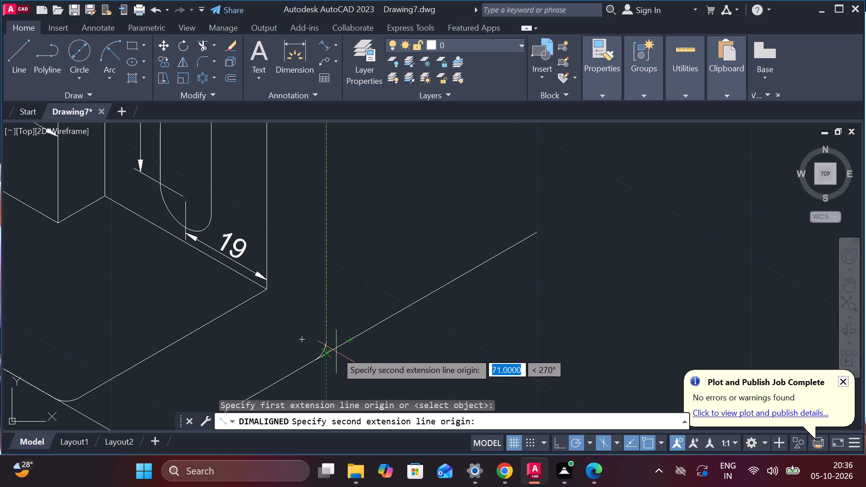
Finish the aligned dimension for the full height of the block's outer right vertical edge, placing it outside the part.
click(336, 352)
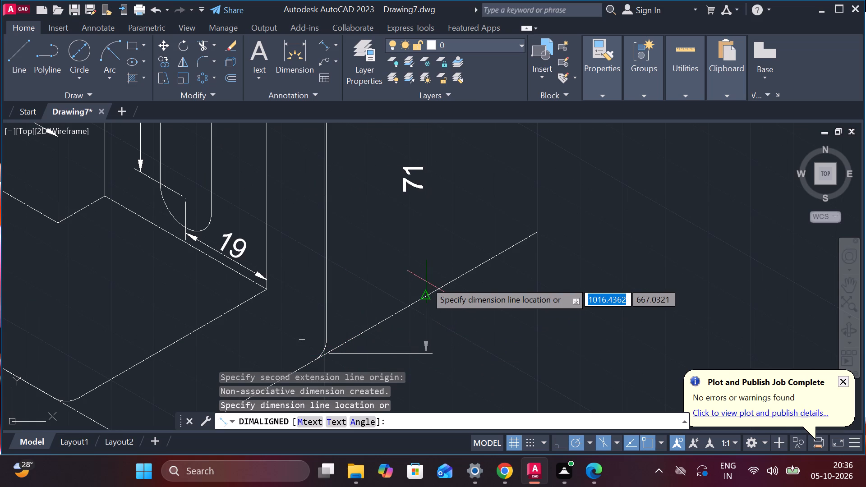
click(451, 282)
key(Escape)
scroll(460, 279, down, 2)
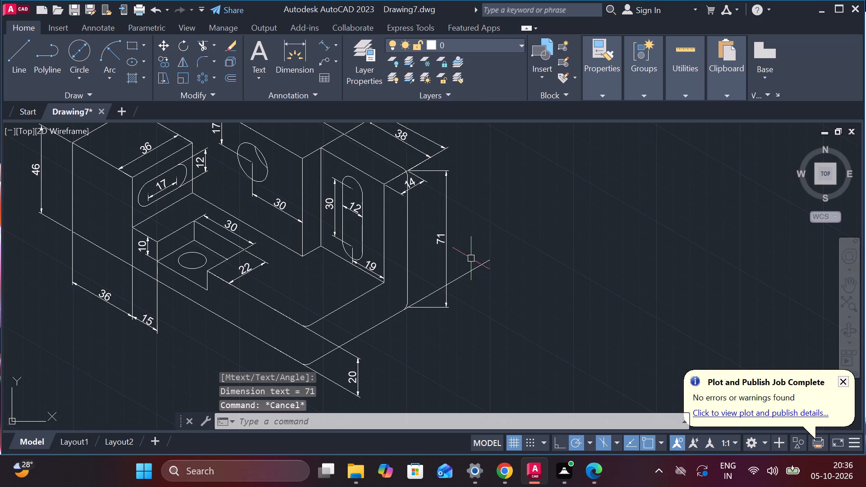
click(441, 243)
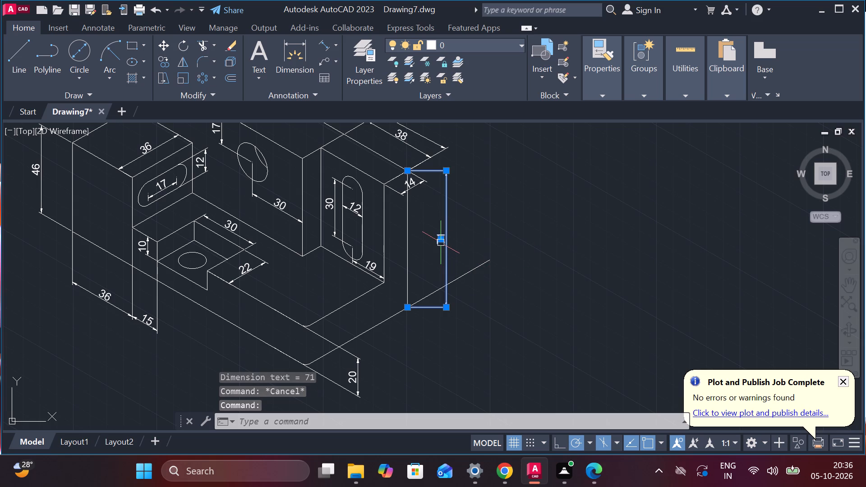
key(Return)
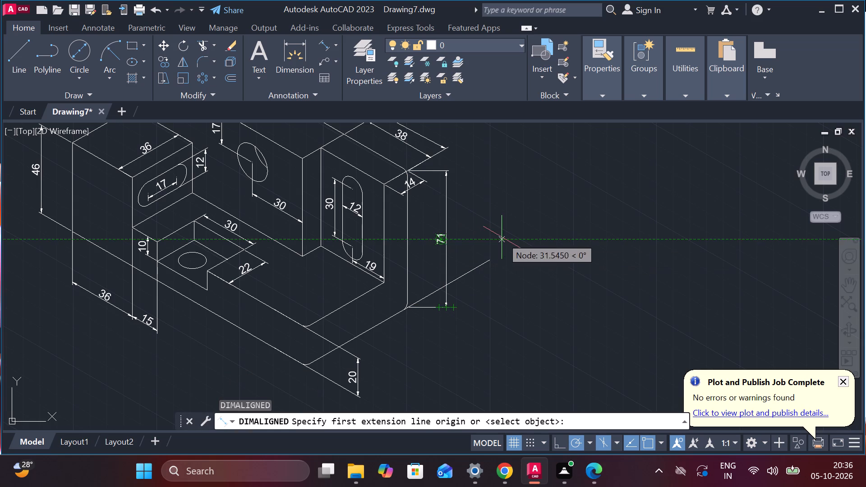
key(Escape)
Oblique the overall height dimension beside the block's right vertical edge by 30 degrees.
click(97, 28)
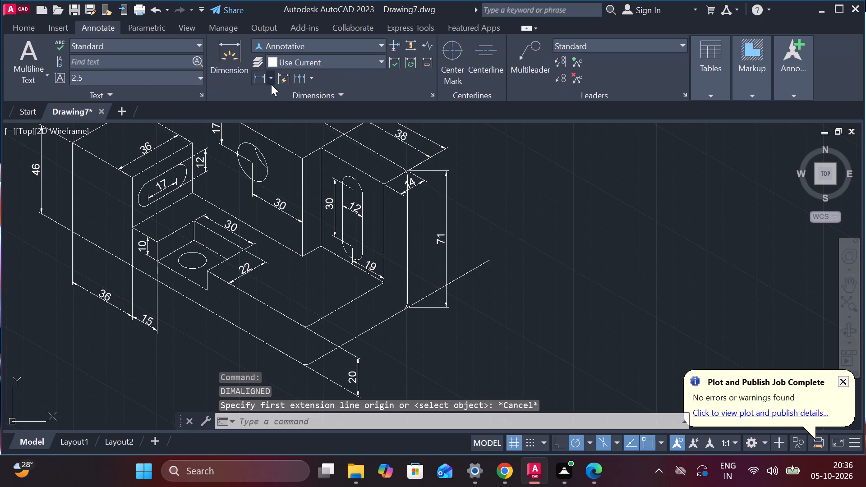
click(304, 94)
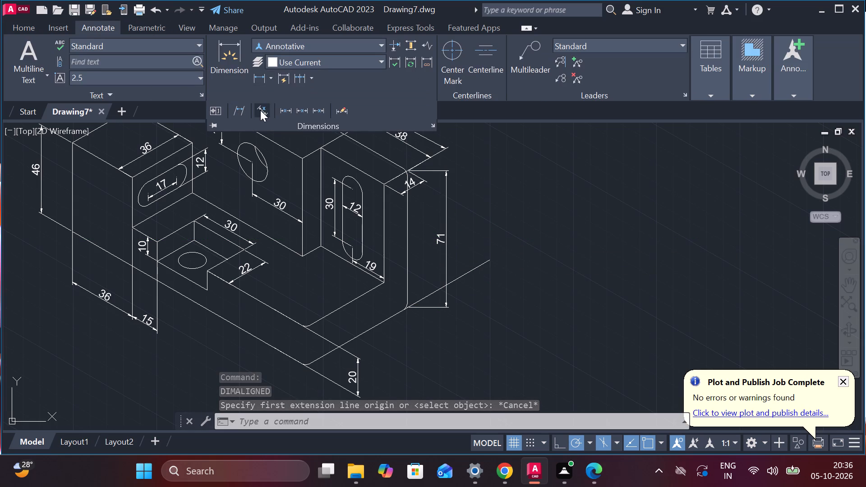
click(240, 110)
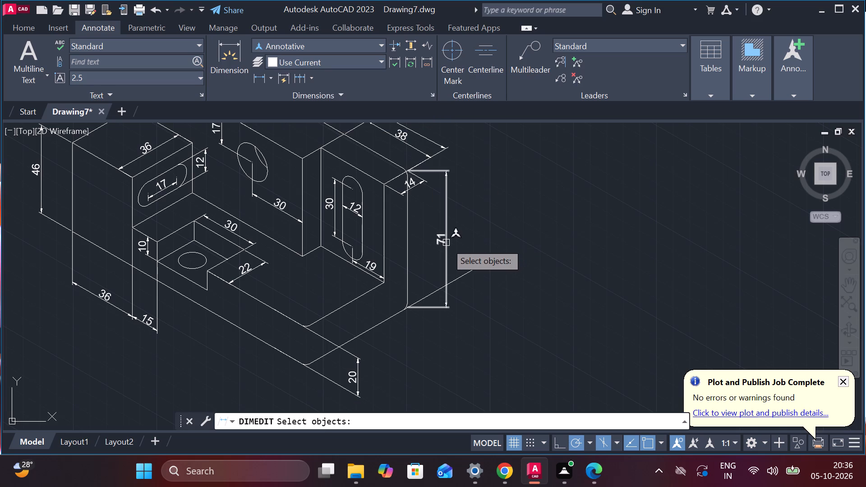
click(446, 243)
key(Return)
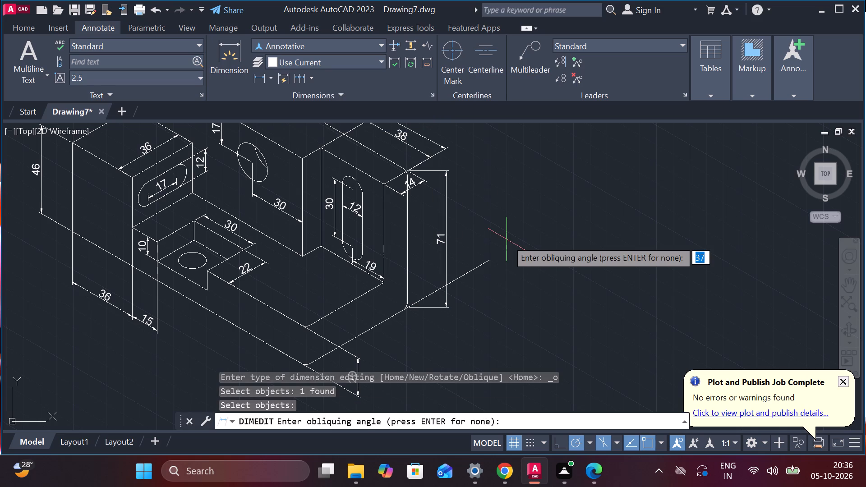
text(30)
key(Return)
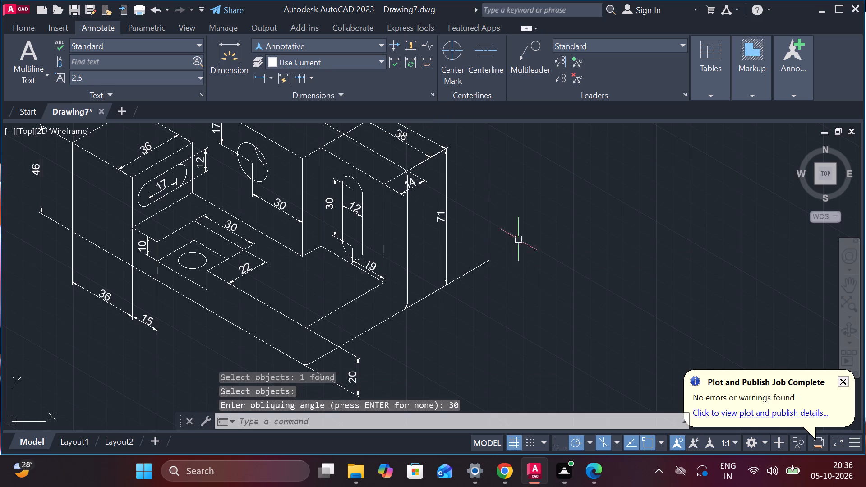
key(Escape)
Override the text of the height dimension beside the right vertical edge with 76.
scroll(491, 212, up, 1)
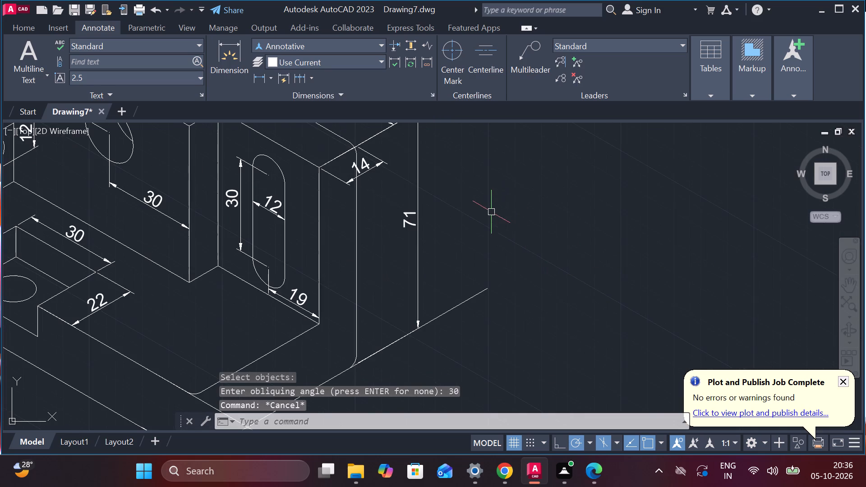
double_click(416, 218)
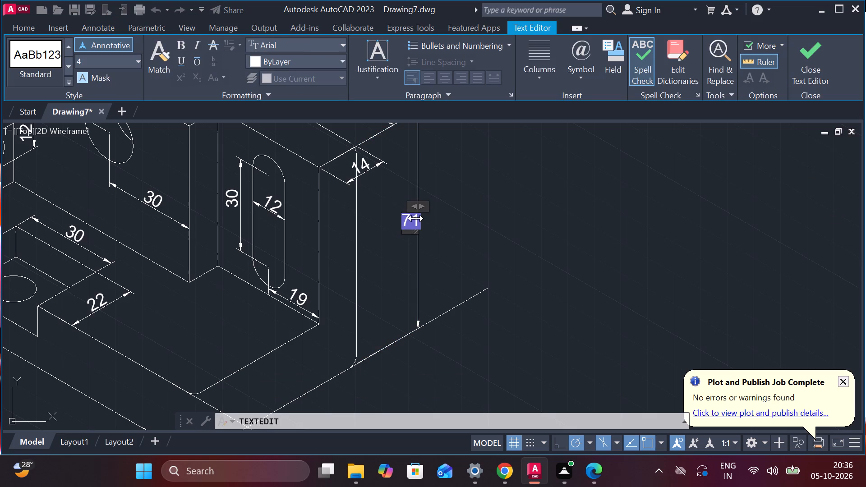
key(7)
key(BackSpace)
key(Right)
key(Right)
key(BackSpace)
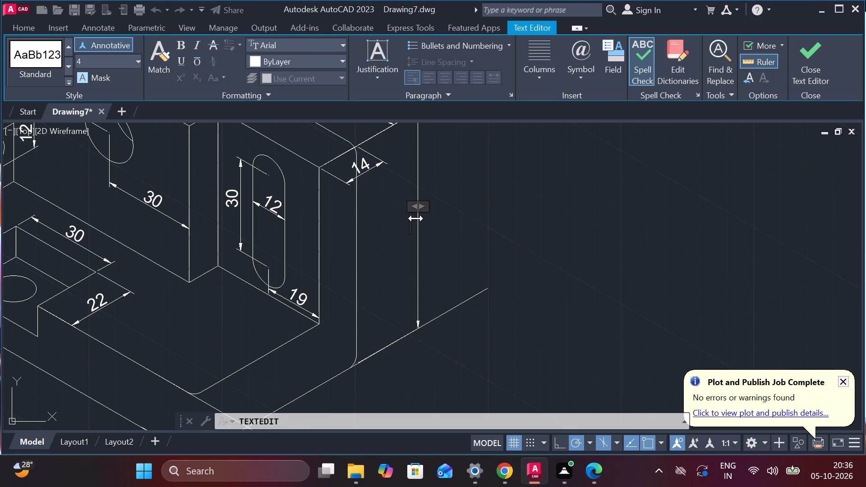
text(76)
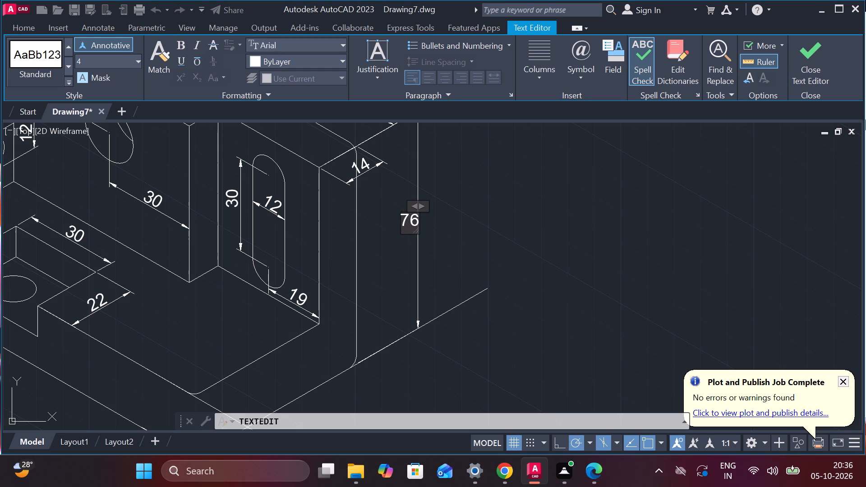
click(802, 70)
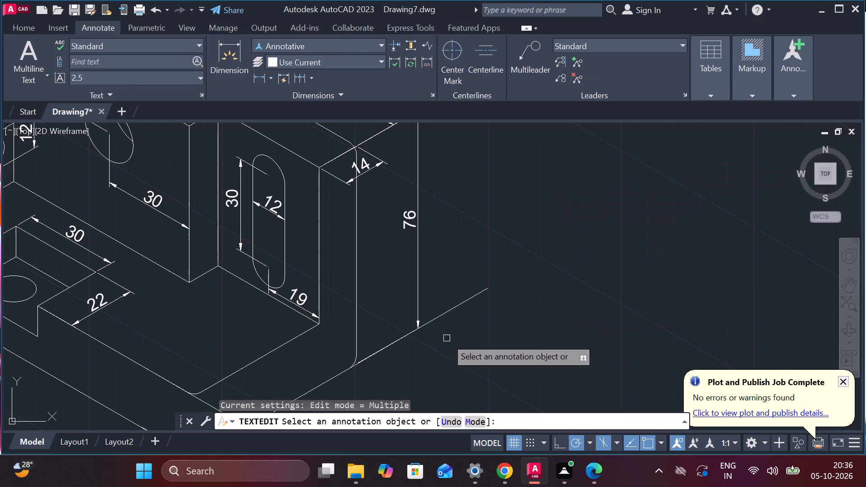
key(Escape)
Trim the excess of the slanted base line that projects beyond the 76 height dimension.
scroll(596, 254, down, 2)
text(tr)
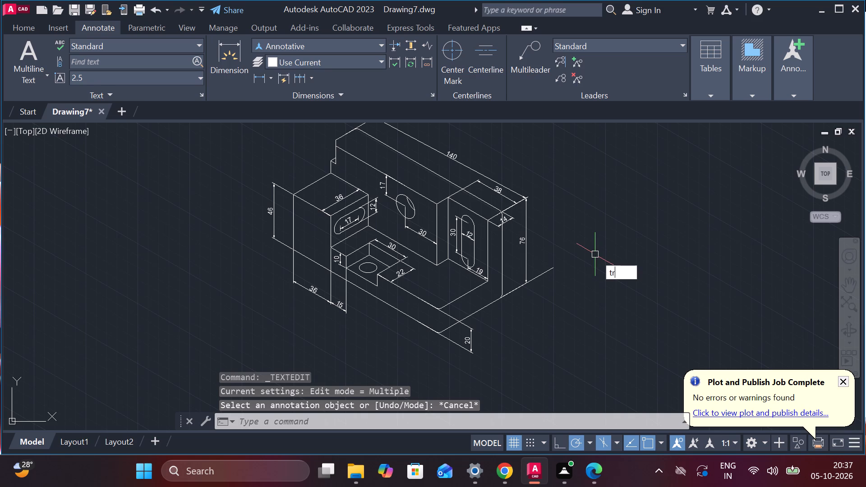
key(Return)
click(544, 273)
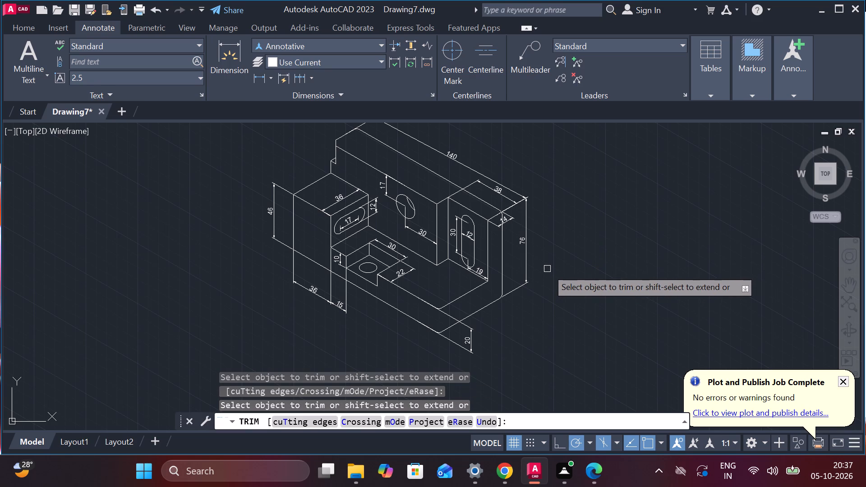
scroll(547, 269, up, 1)
key(Escape)
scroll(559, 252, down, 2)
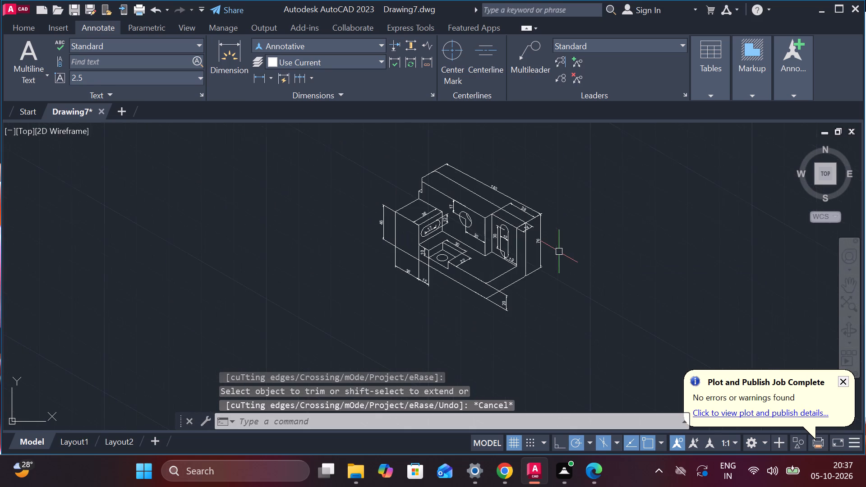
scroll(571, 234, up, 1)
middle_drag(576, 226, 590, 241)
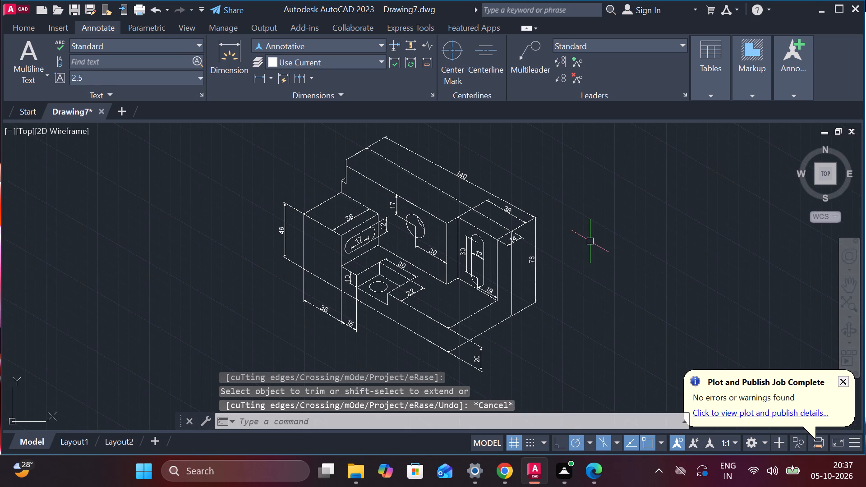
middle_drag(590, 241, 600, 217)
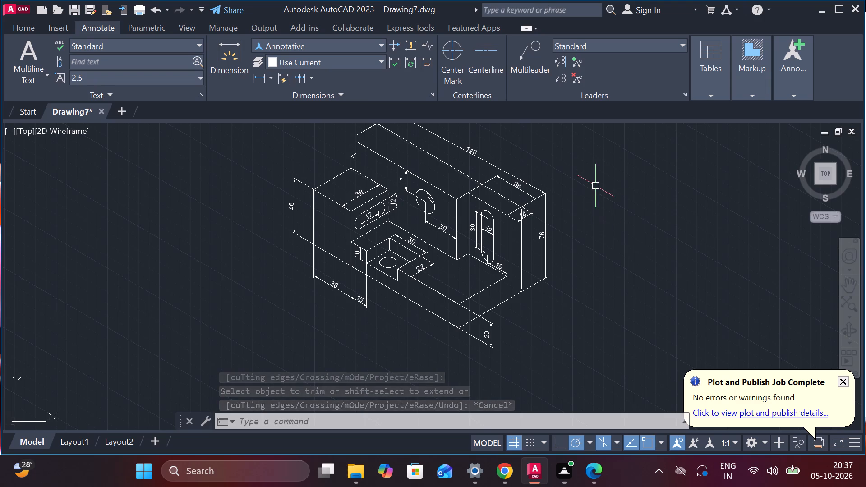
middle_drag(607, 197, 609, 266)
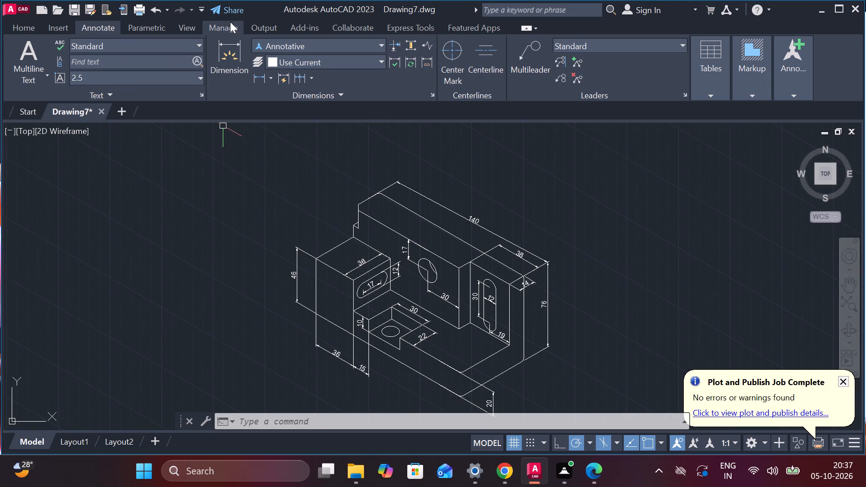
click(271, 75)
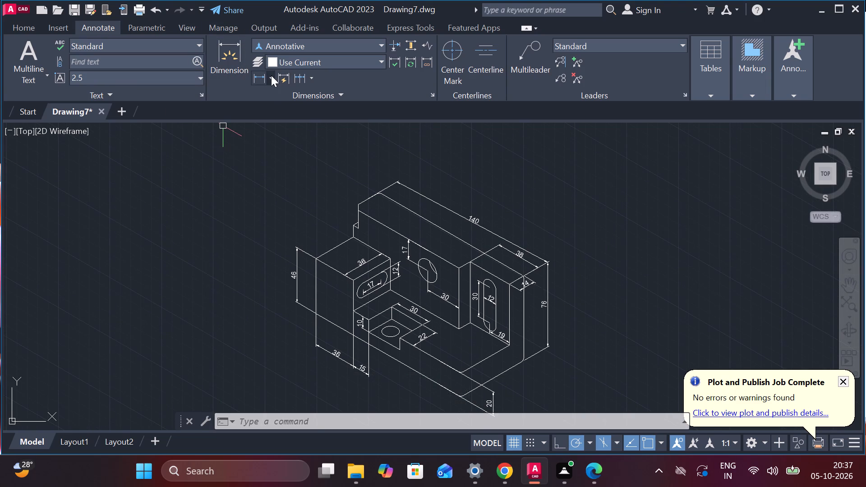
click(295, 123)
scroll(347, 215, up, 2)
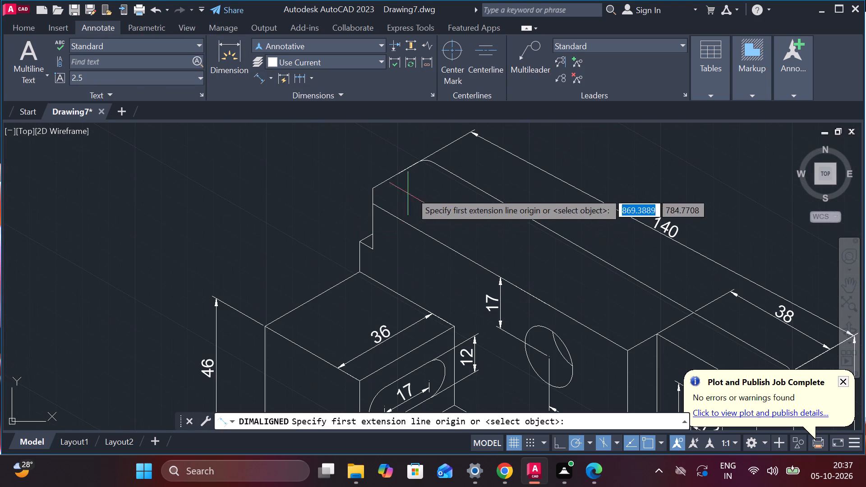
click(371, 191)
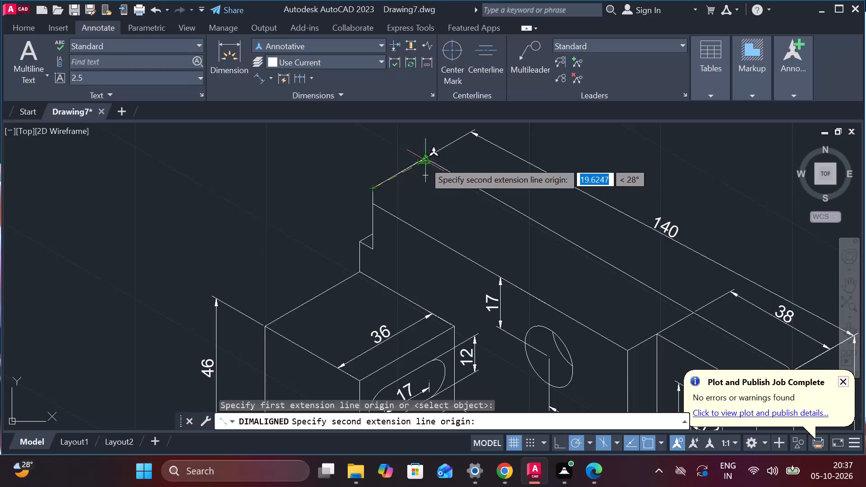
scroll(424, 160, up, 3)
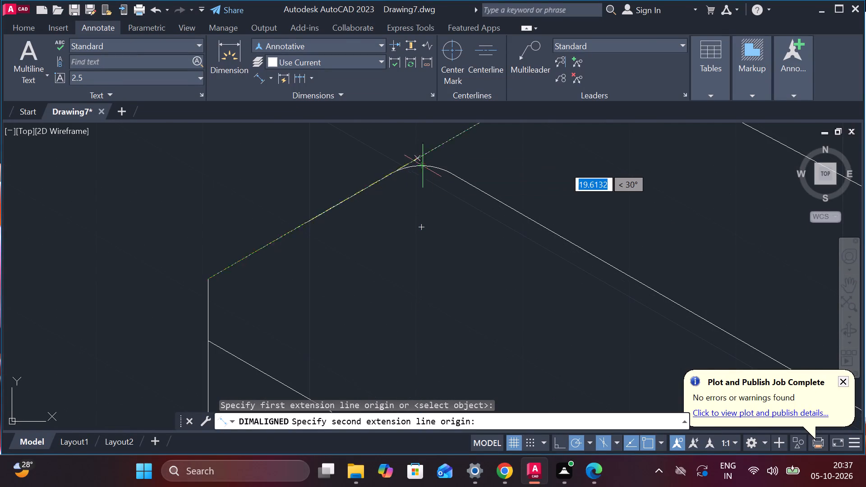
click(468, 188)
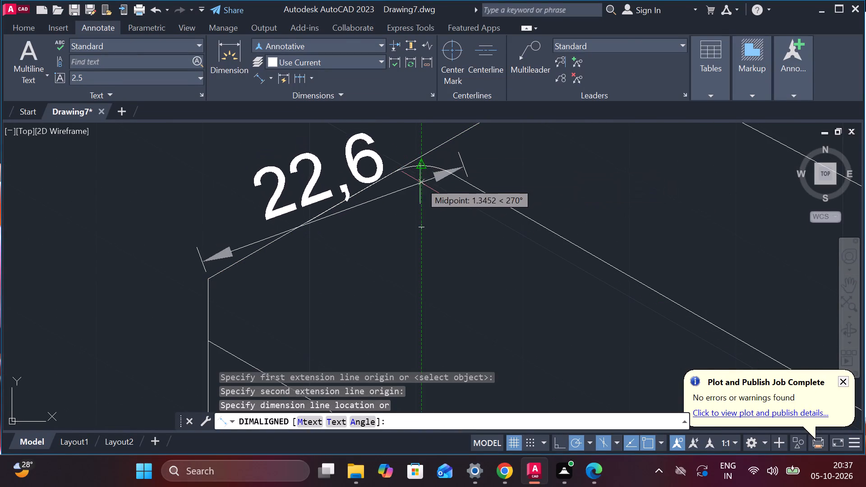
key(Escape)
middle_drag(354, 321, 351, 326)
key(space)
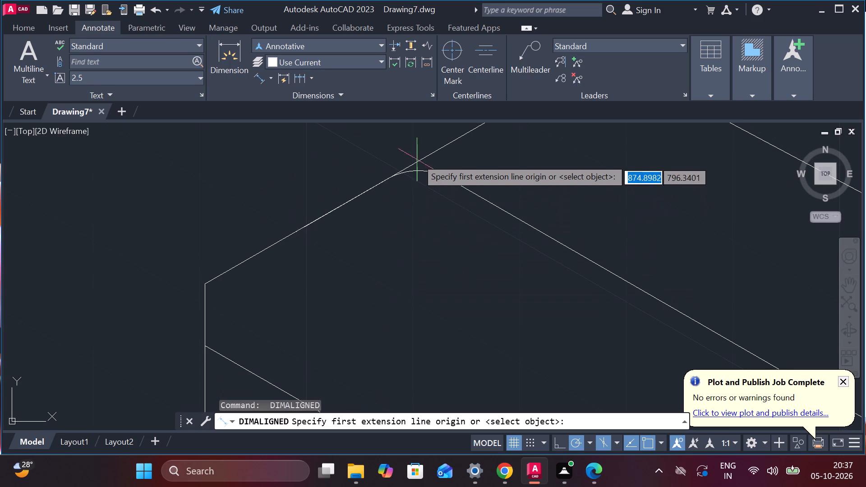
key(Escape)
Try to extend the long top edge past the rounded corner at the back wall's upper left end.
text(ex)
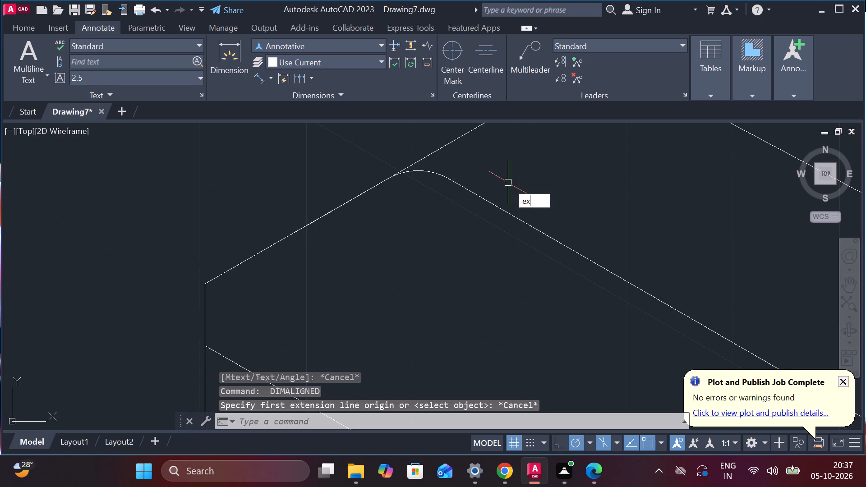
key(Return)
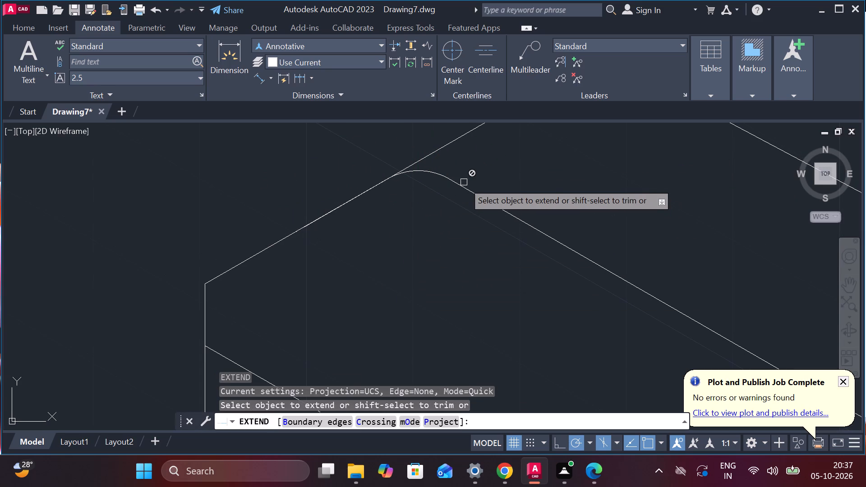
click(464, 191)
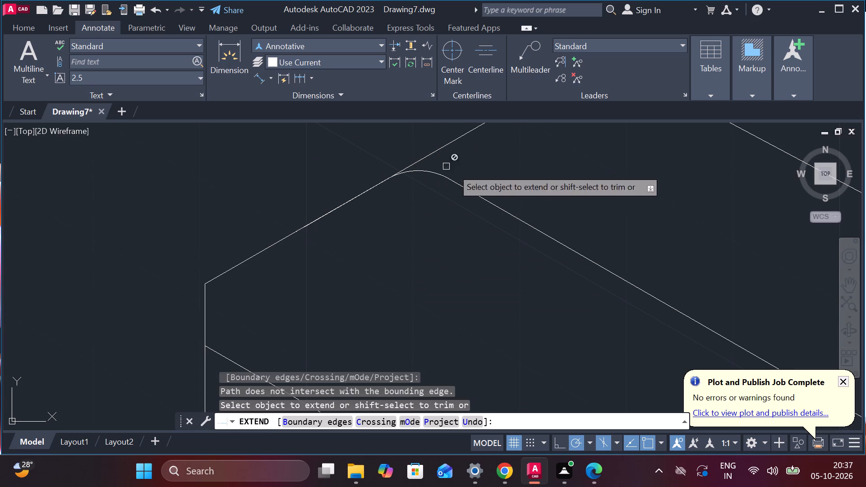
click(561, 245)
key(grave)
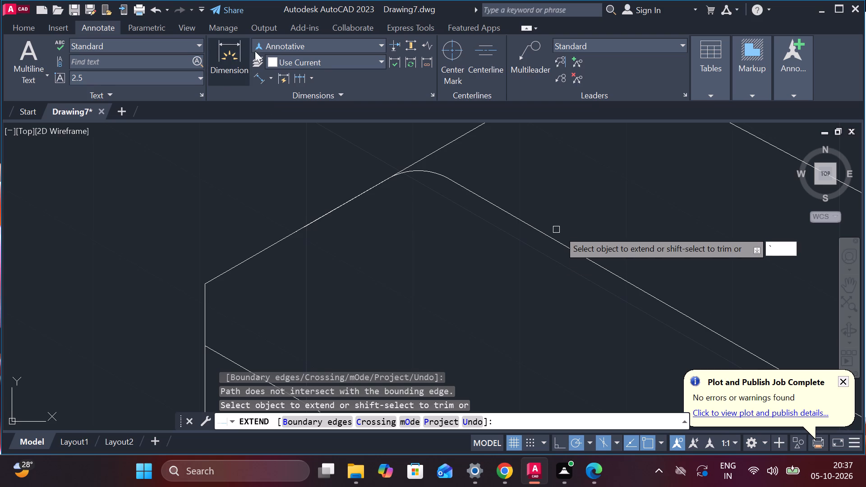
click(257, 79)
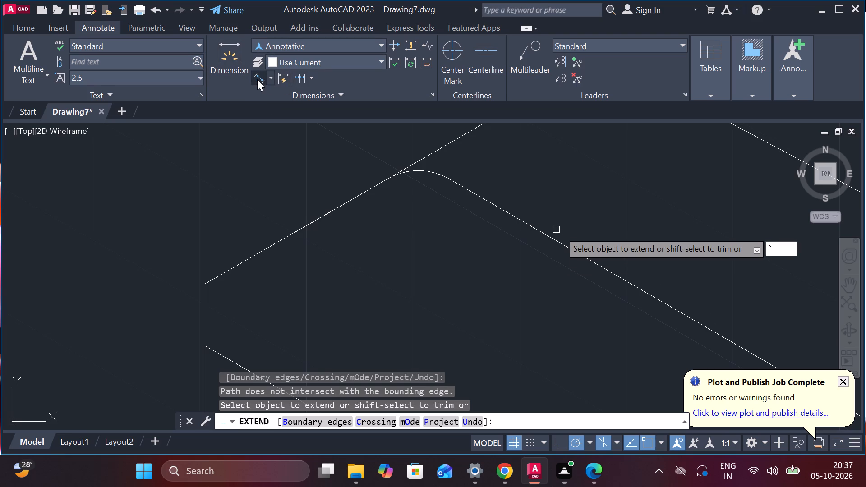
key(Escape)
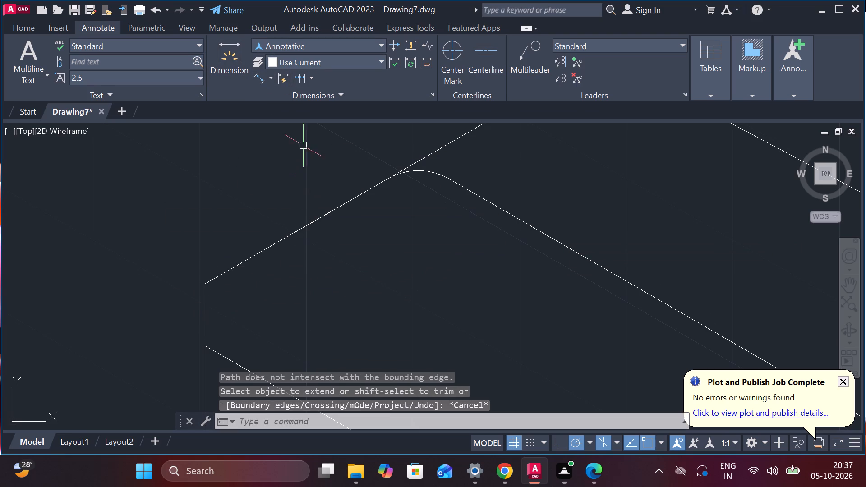
Add an aligned dimension along the back wall's short top edge, from its outer corner to the virtual corner beyond the rounding.
click(259, 77)
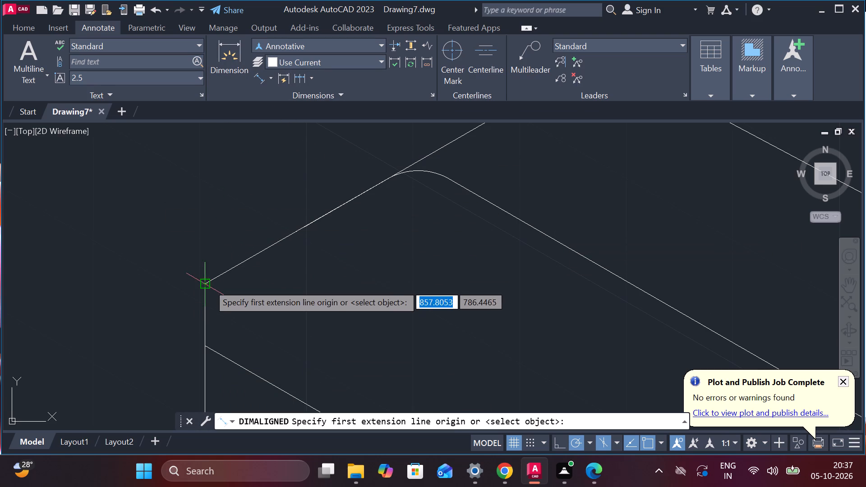
click(208, 284)
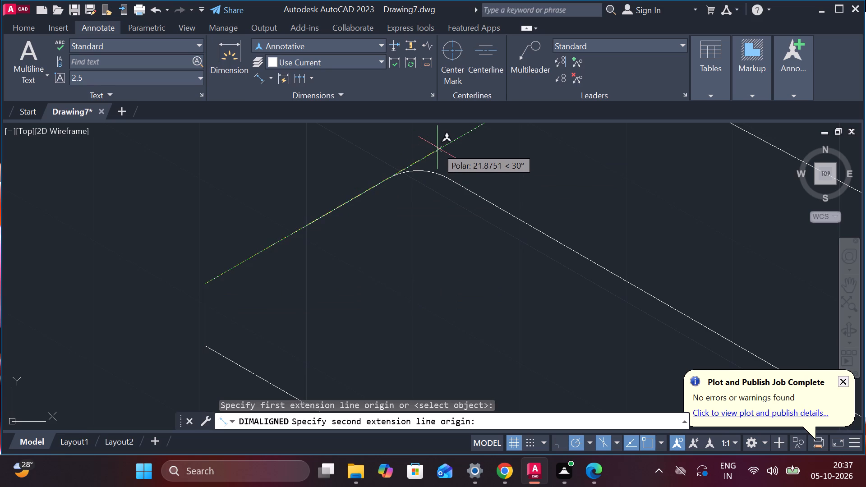
middle_drag(412, 152, 303, 227)
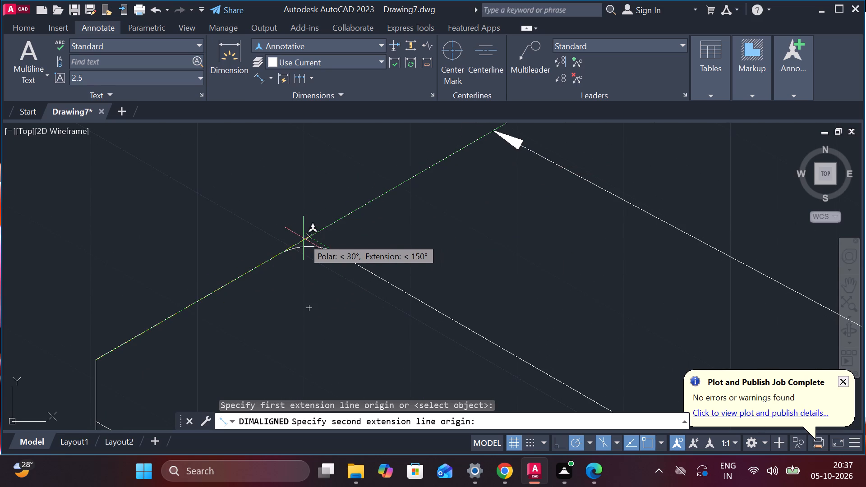
click(309, 237)
scroll(305, 232, down, 1)
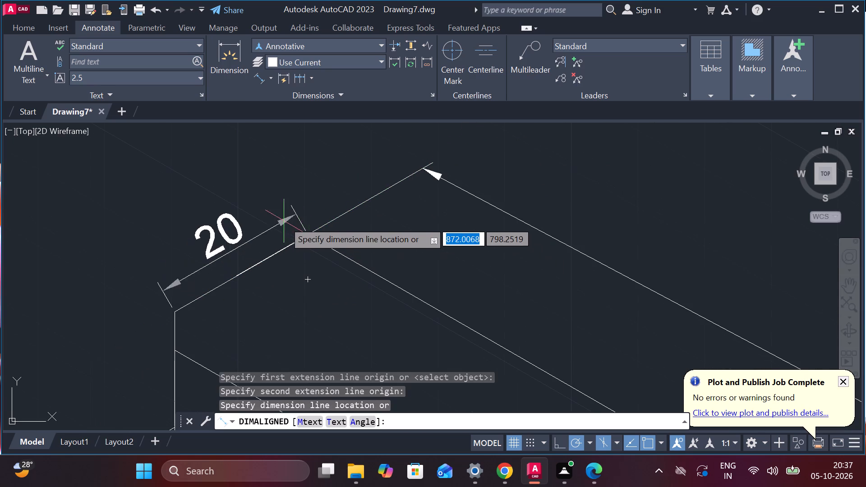
click(271, 208)
scroll(287, 203, down, 3)
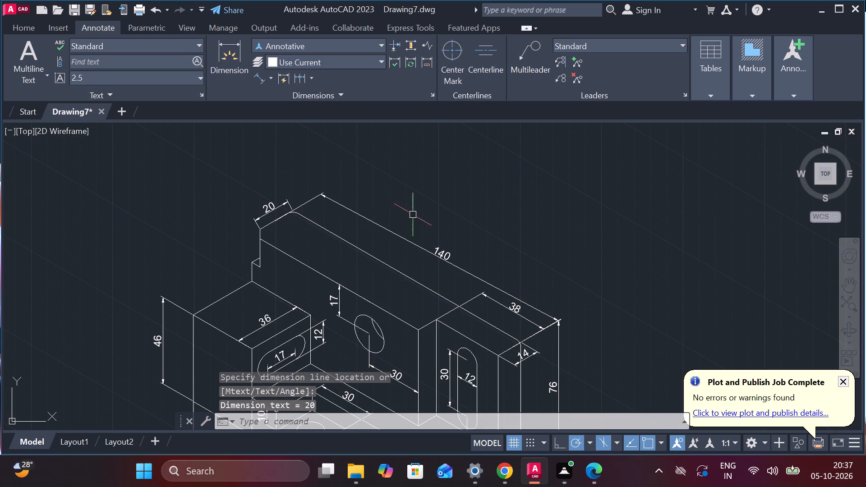
Add an aligned dimension to the short vertical edge below the notch at the back wall's left end.
key(space)
scroll(248, 264, up, 2)
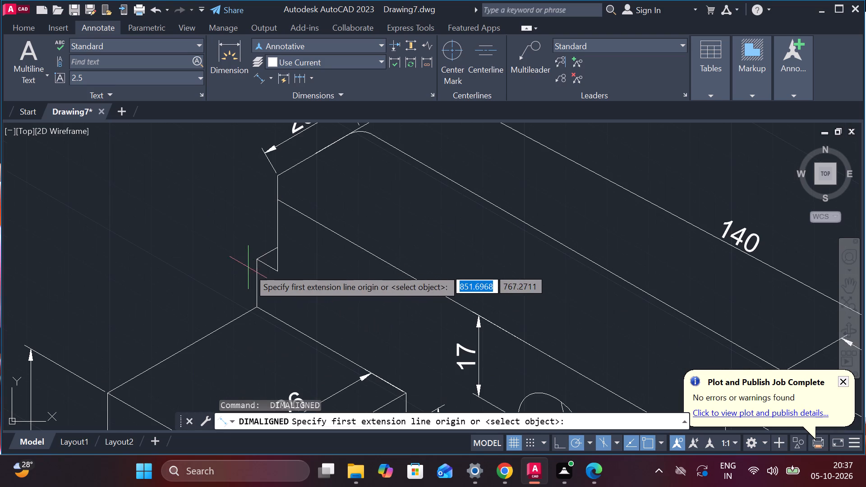
click(259, 263)
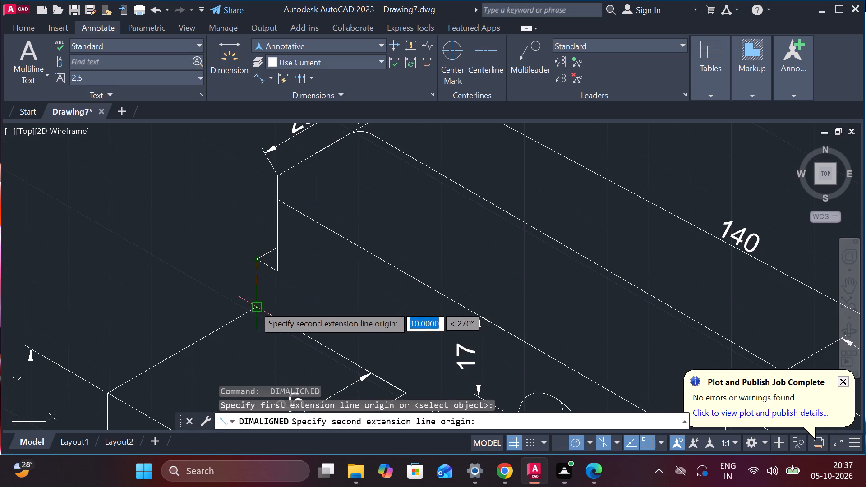
click(254, 305)
click(228, 285)
scroll(260, 264, down, 1)
key(Escape)
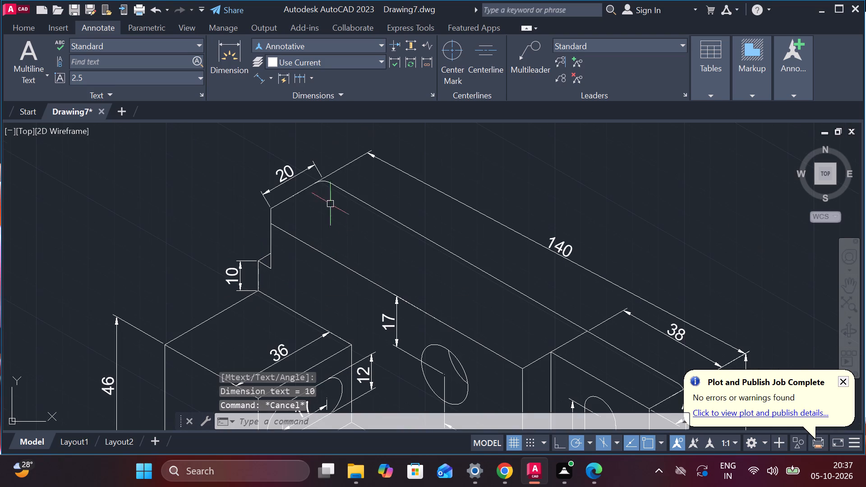
Oblique the dimension along the back wall's short top edge by 150 degrees.
click(286, 181)
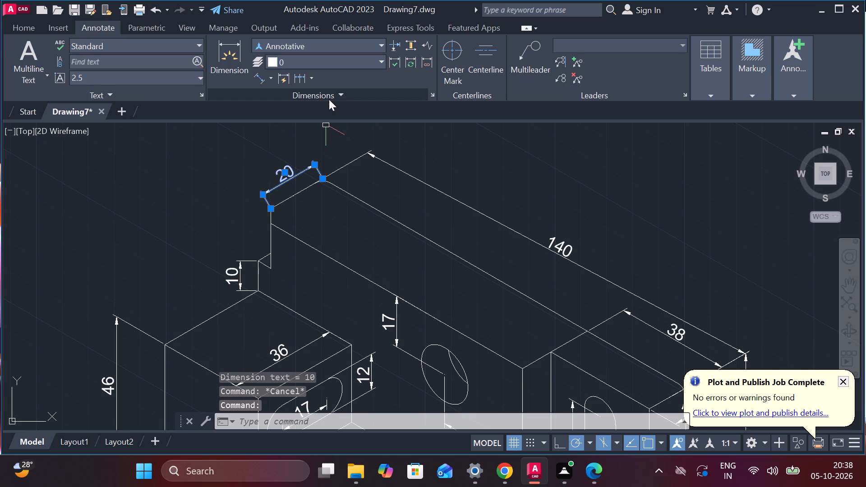
click(329, 99)
click(238, 111)
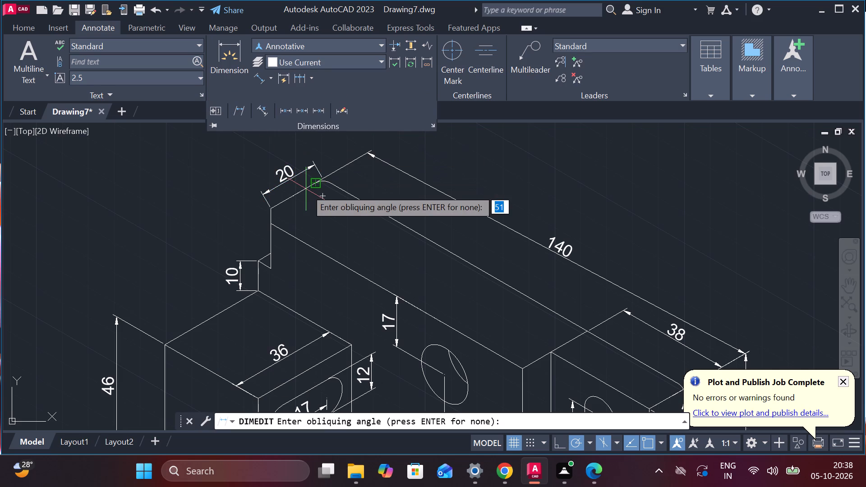
key(3)
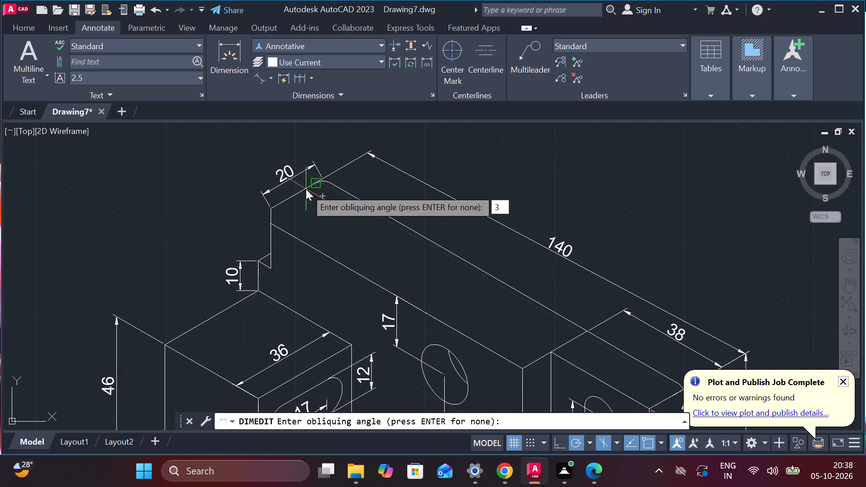
key(BackSpace)
text(150)
key(Return)
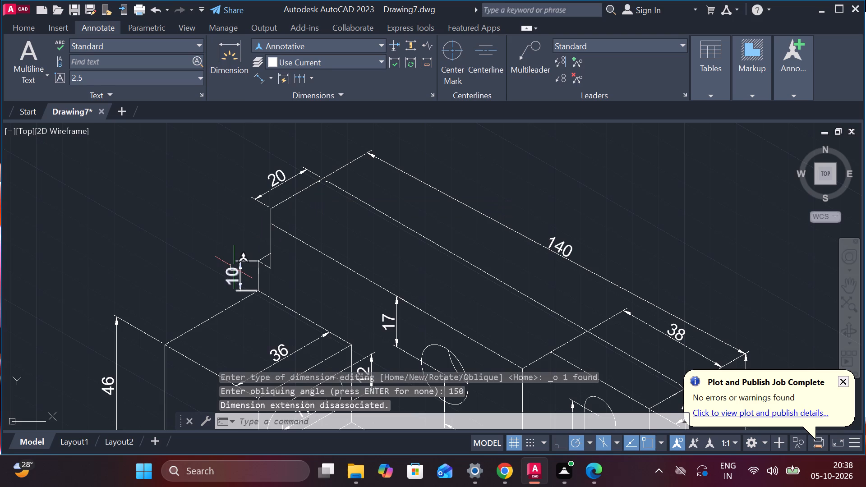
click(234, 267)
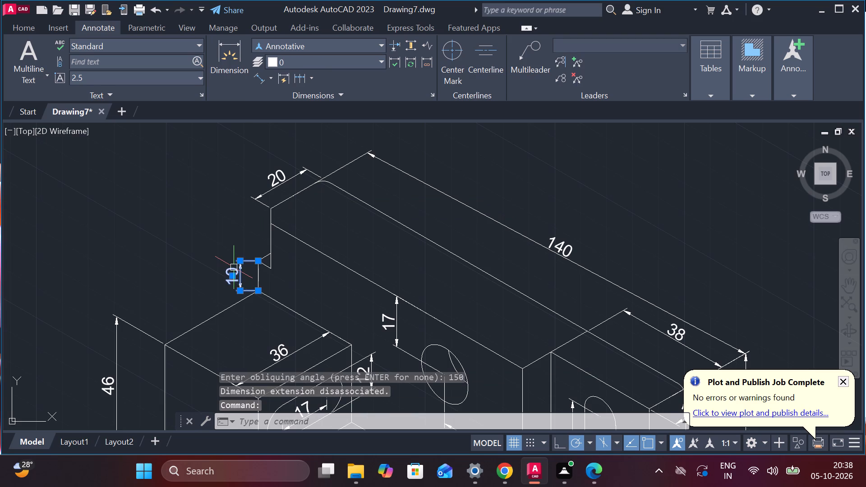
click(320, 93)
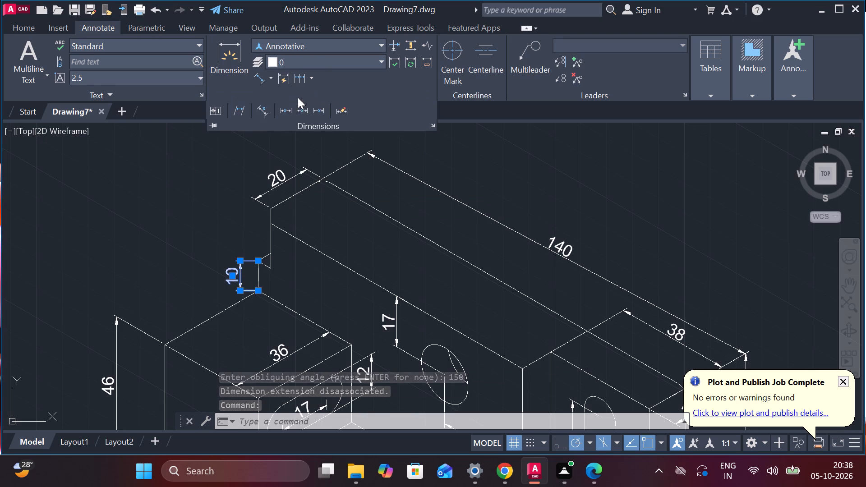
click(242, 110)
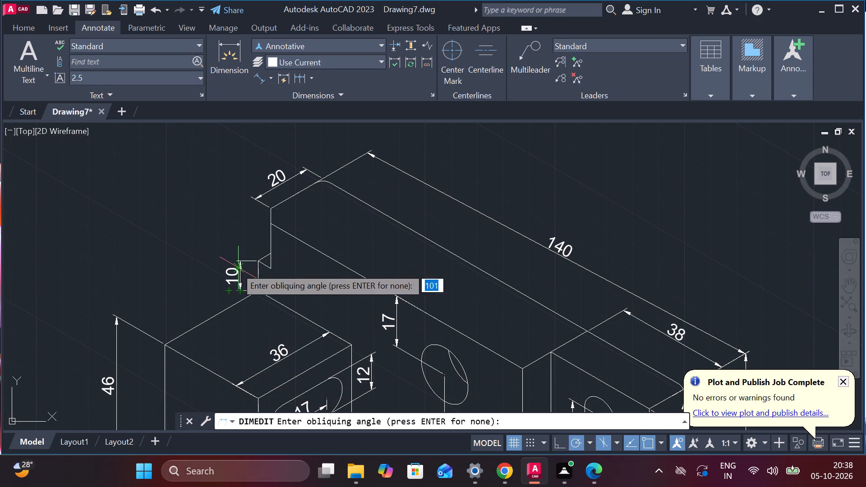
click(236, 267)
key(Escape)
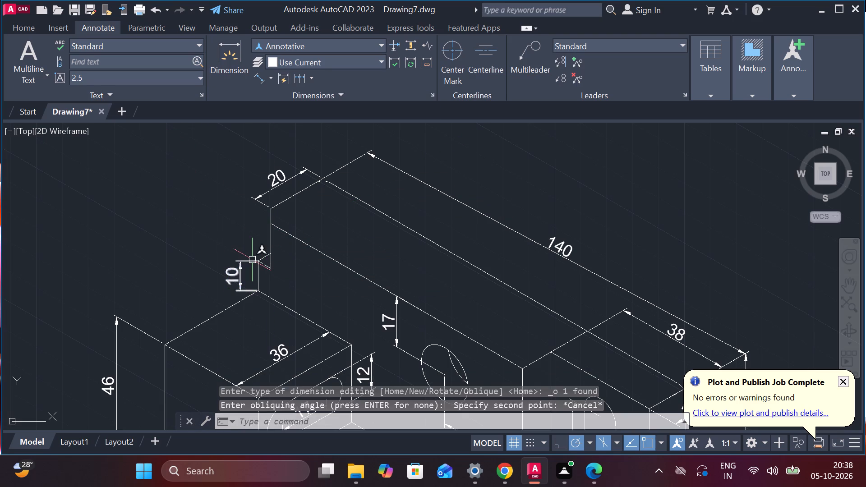
Oblique the height dimension beside the notch at the back wall's left end by 150 degrees.
click(252, 260)
key(Return)
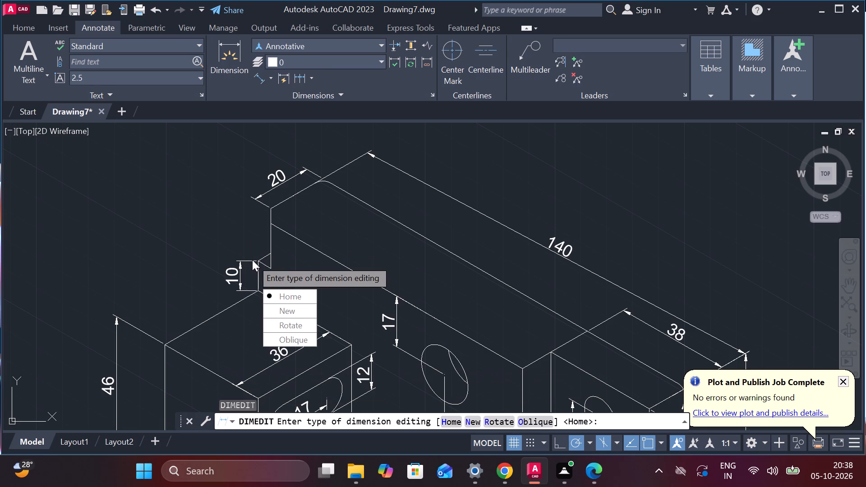
drag(275, 340, 252, 260)
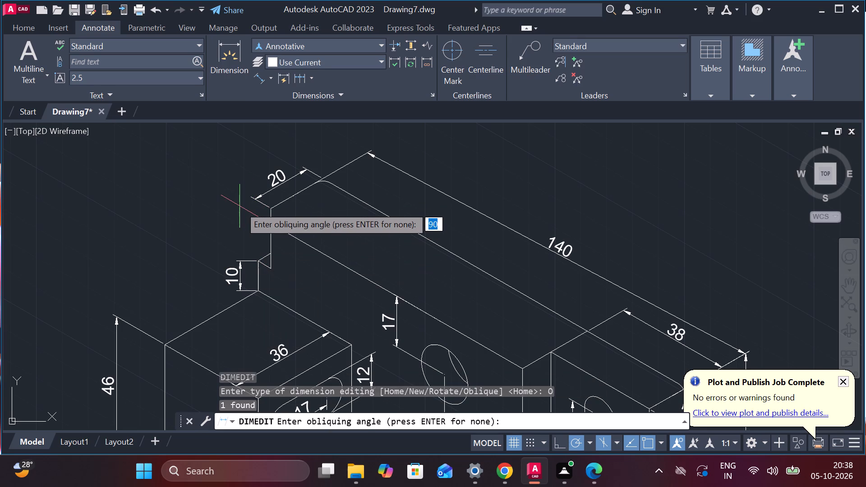
text(150)
key(Return)
scroll(411, 216, down, 2)
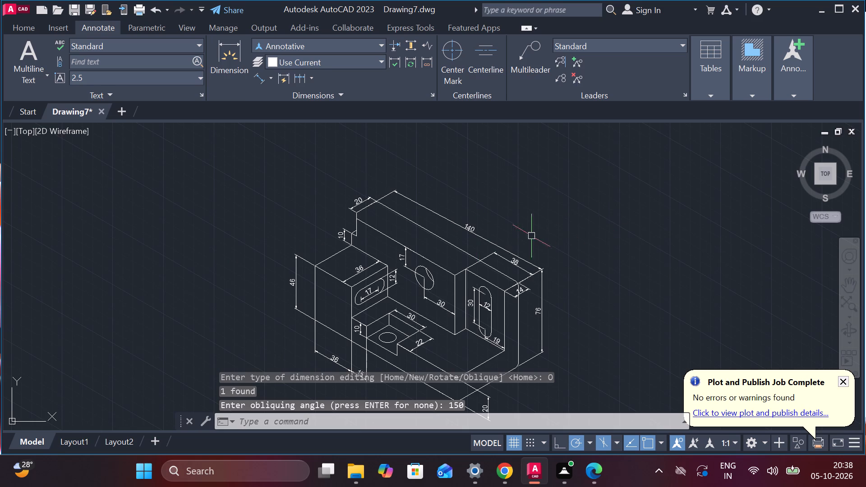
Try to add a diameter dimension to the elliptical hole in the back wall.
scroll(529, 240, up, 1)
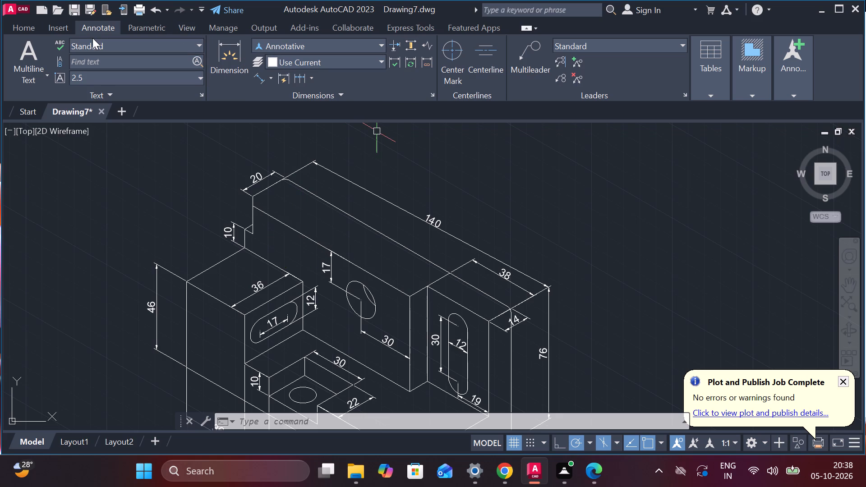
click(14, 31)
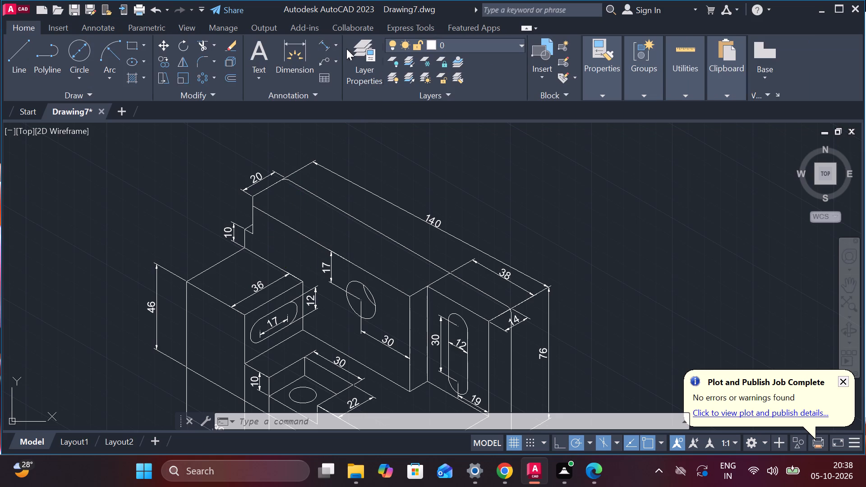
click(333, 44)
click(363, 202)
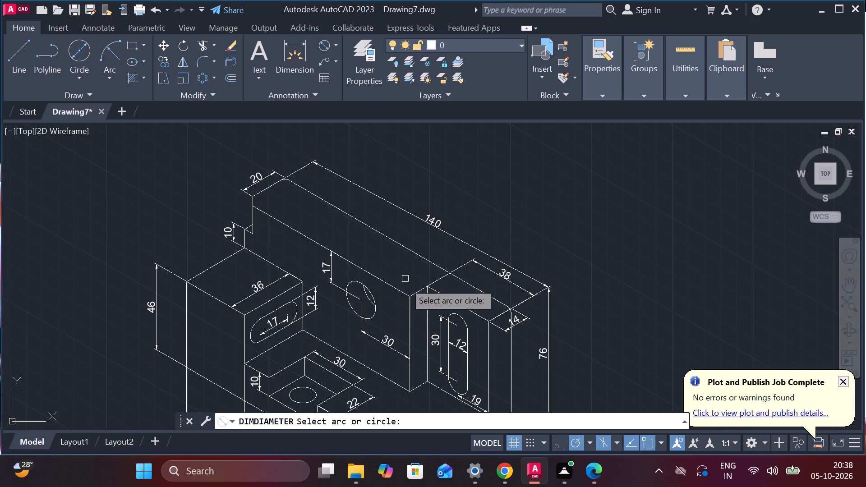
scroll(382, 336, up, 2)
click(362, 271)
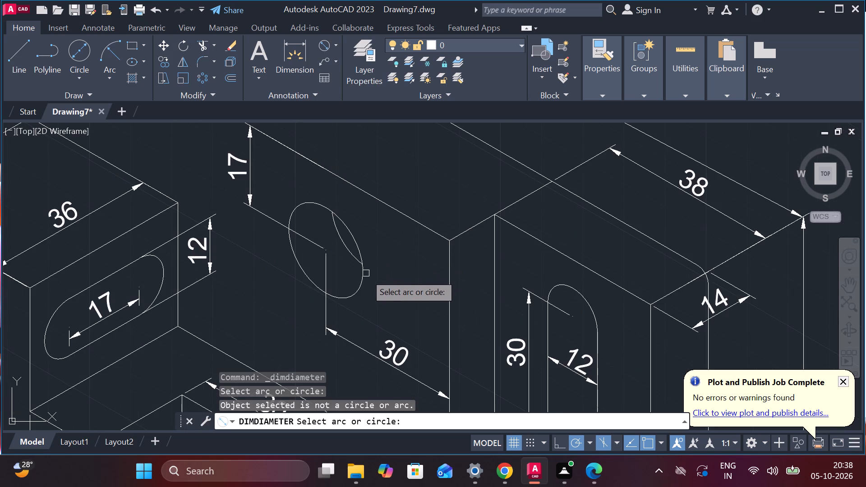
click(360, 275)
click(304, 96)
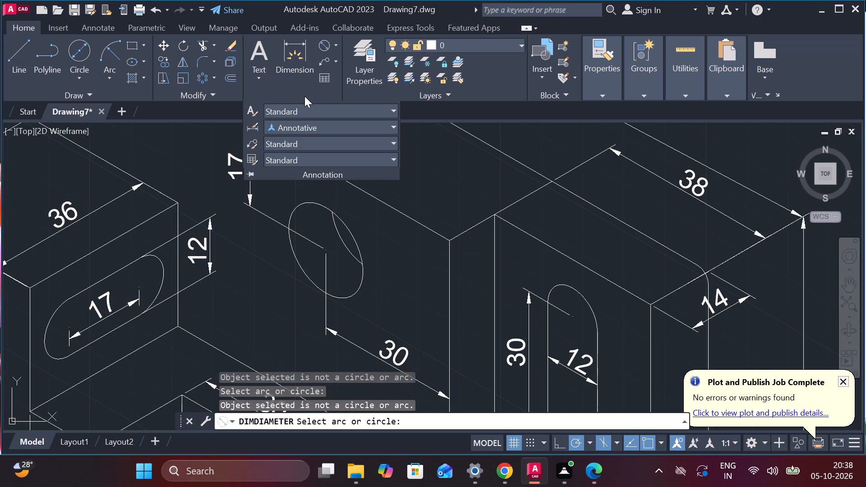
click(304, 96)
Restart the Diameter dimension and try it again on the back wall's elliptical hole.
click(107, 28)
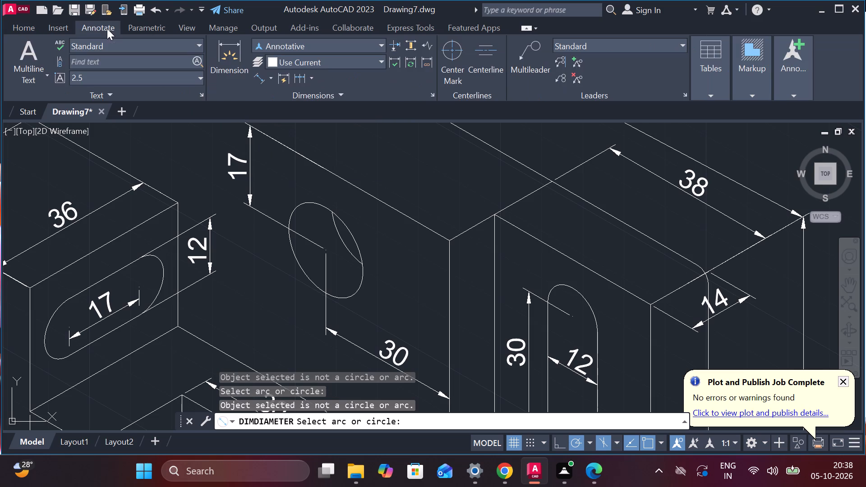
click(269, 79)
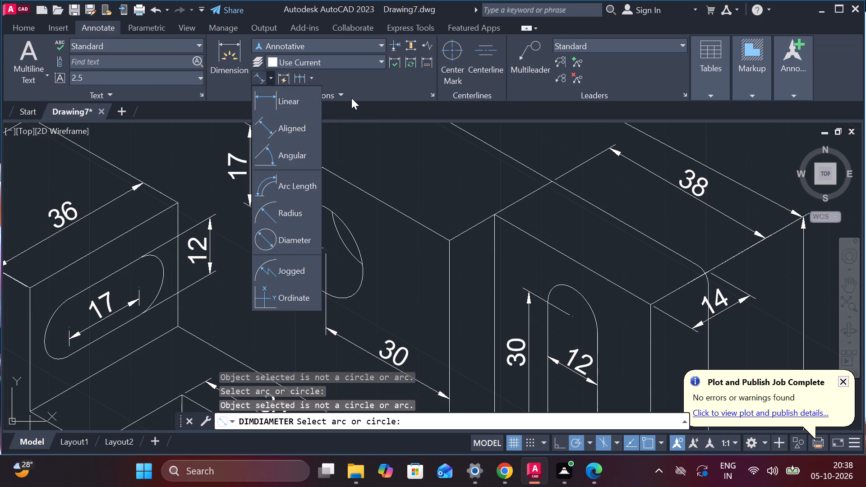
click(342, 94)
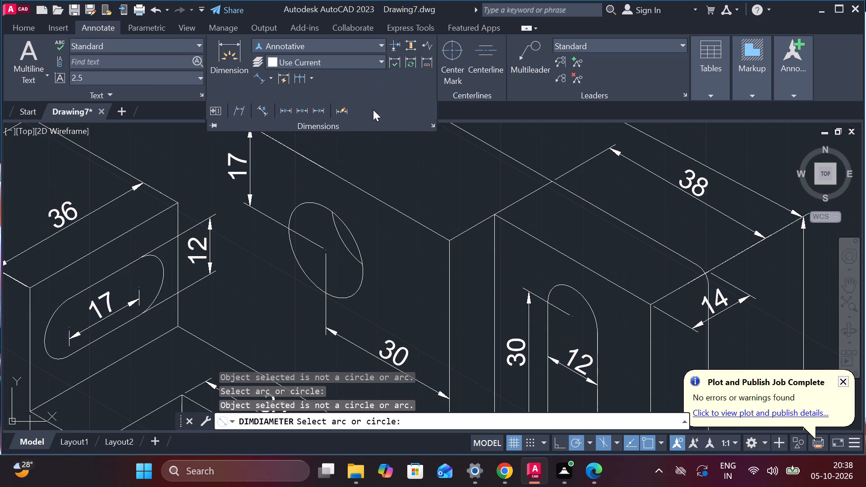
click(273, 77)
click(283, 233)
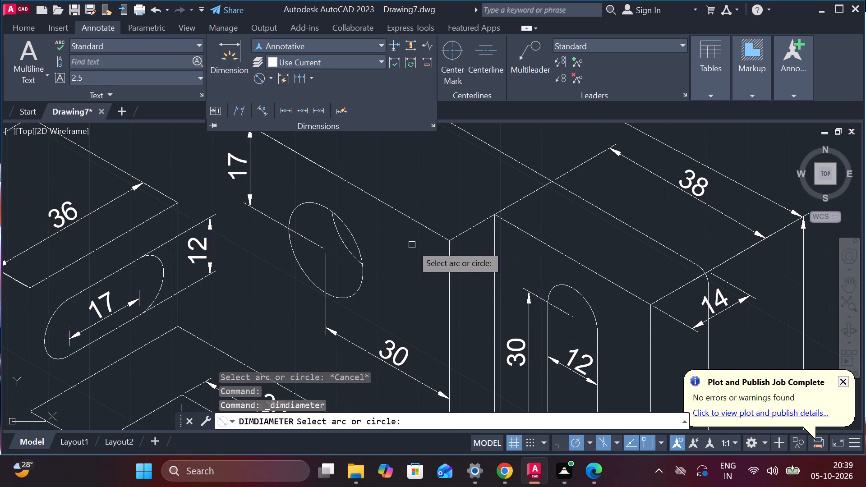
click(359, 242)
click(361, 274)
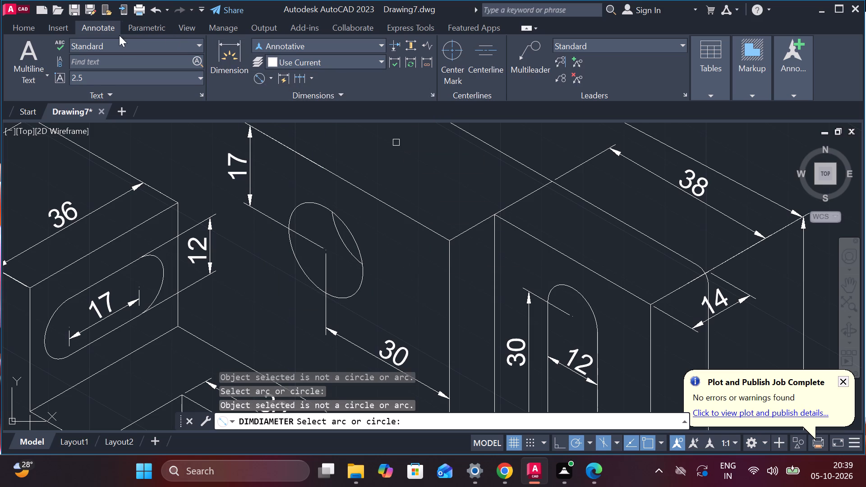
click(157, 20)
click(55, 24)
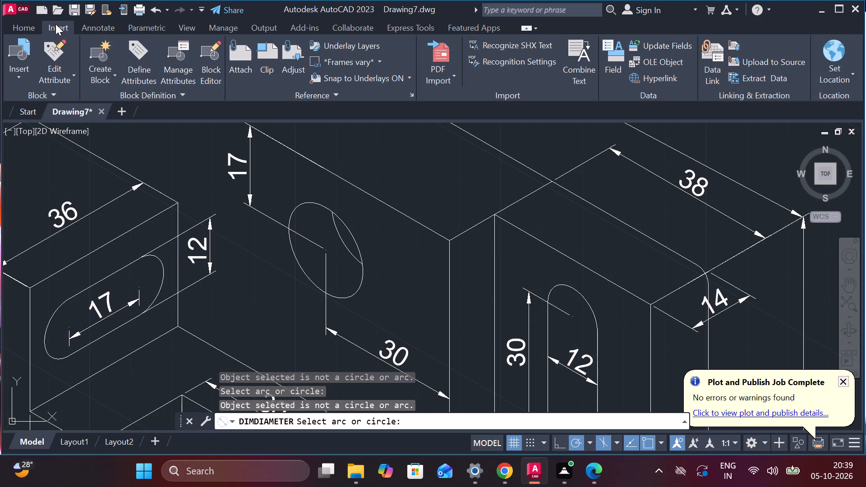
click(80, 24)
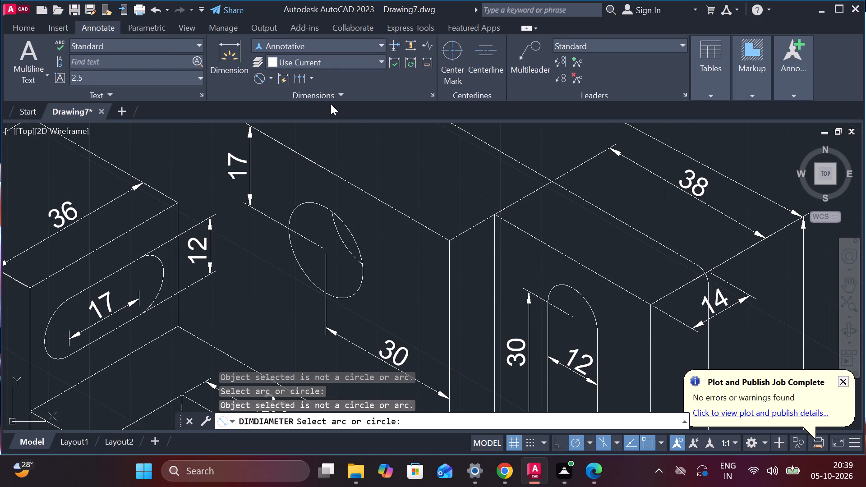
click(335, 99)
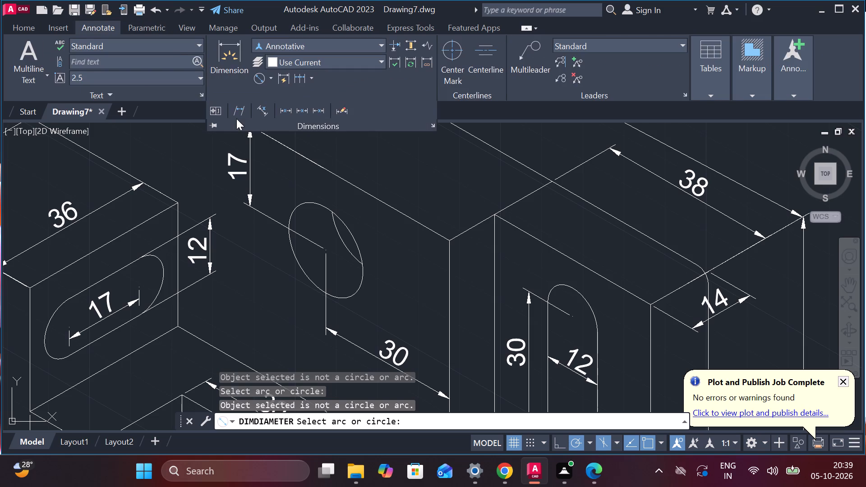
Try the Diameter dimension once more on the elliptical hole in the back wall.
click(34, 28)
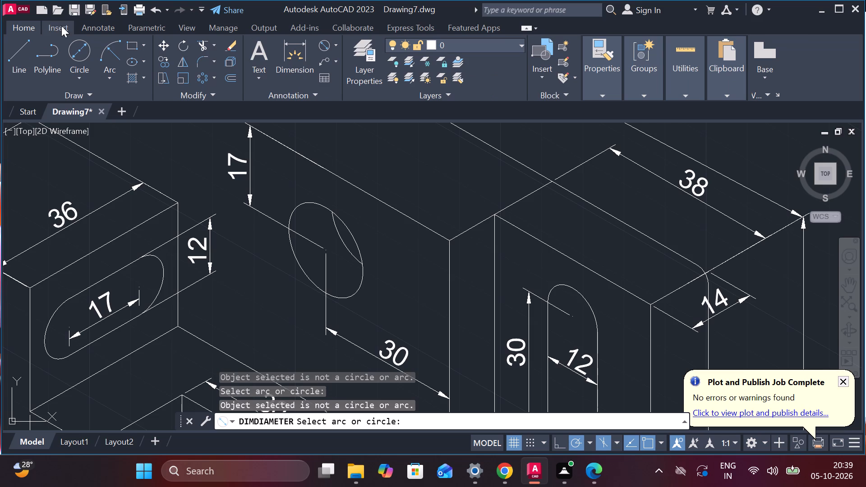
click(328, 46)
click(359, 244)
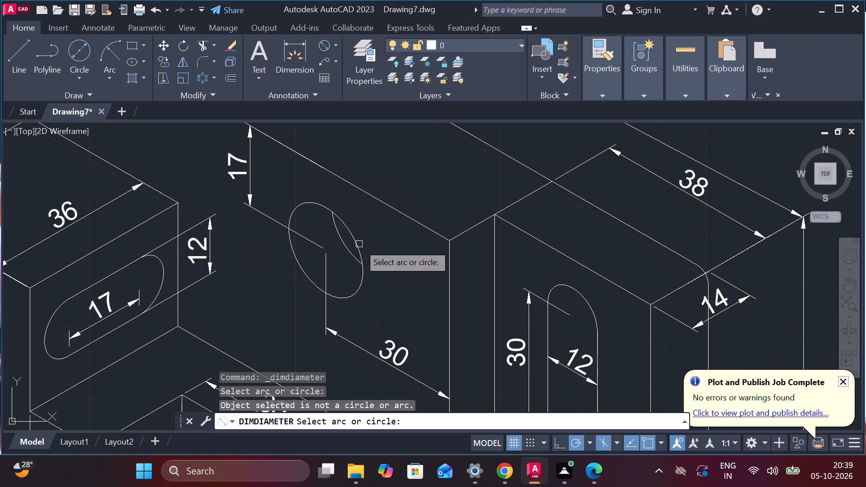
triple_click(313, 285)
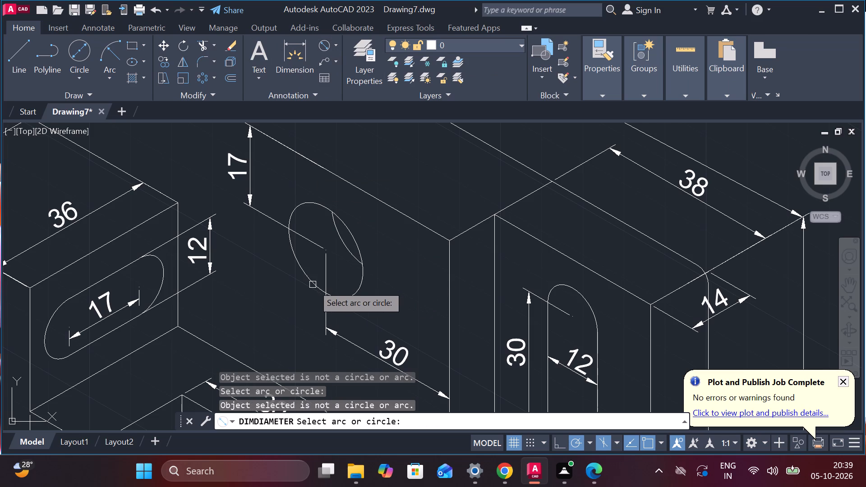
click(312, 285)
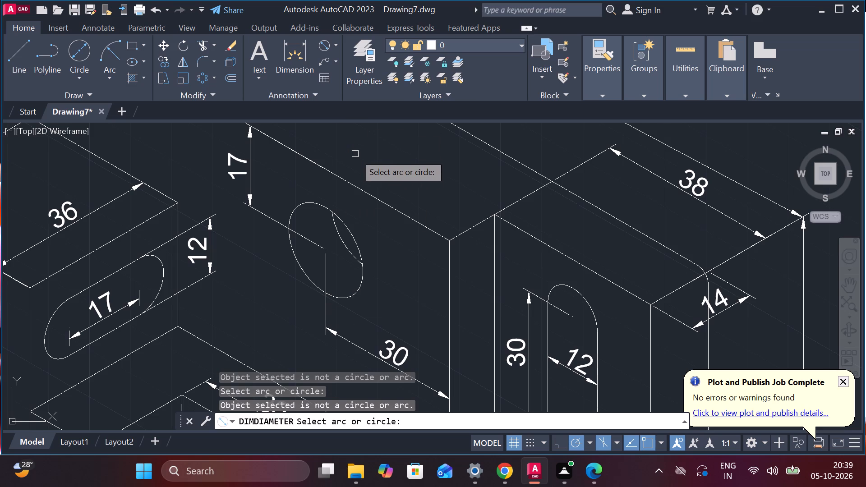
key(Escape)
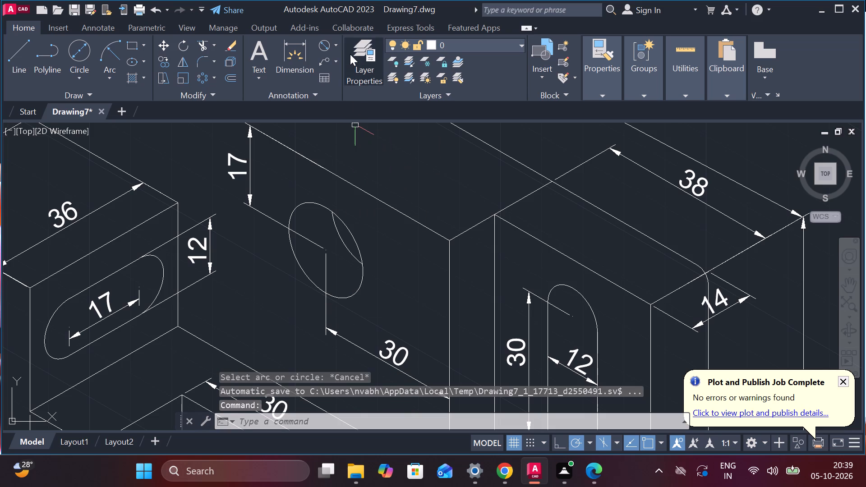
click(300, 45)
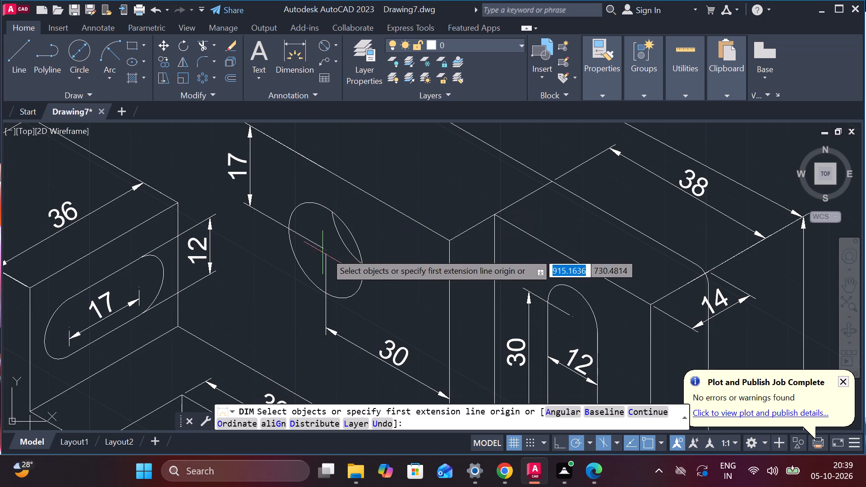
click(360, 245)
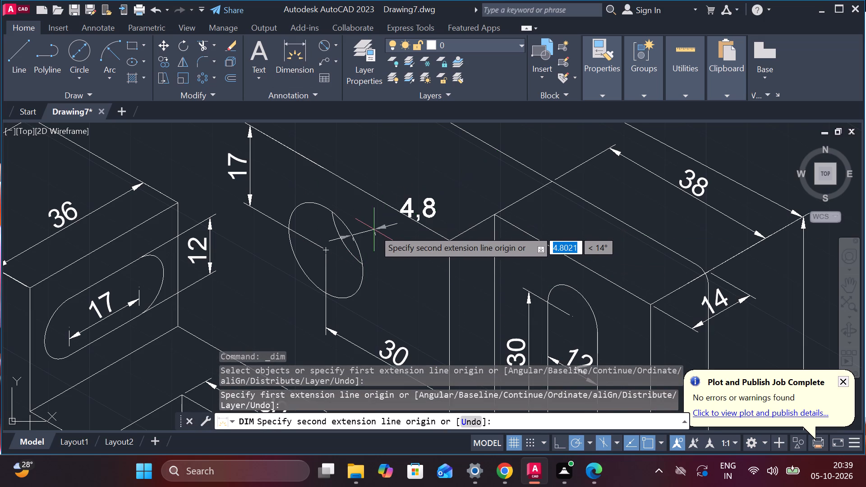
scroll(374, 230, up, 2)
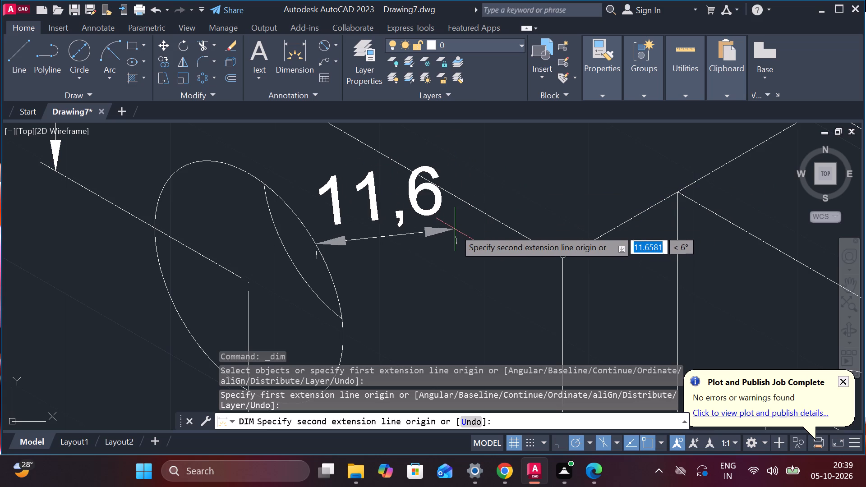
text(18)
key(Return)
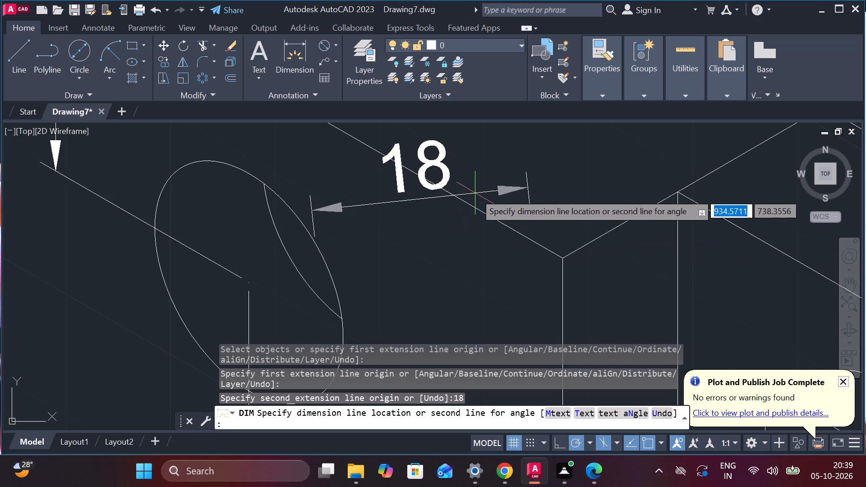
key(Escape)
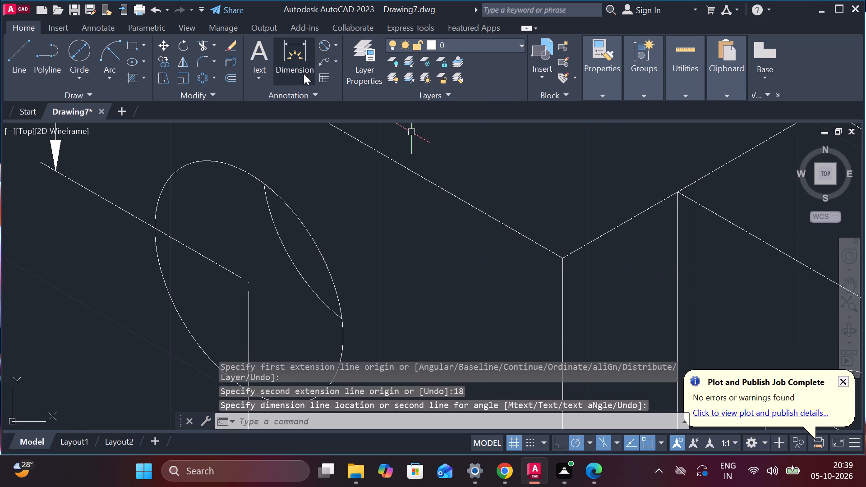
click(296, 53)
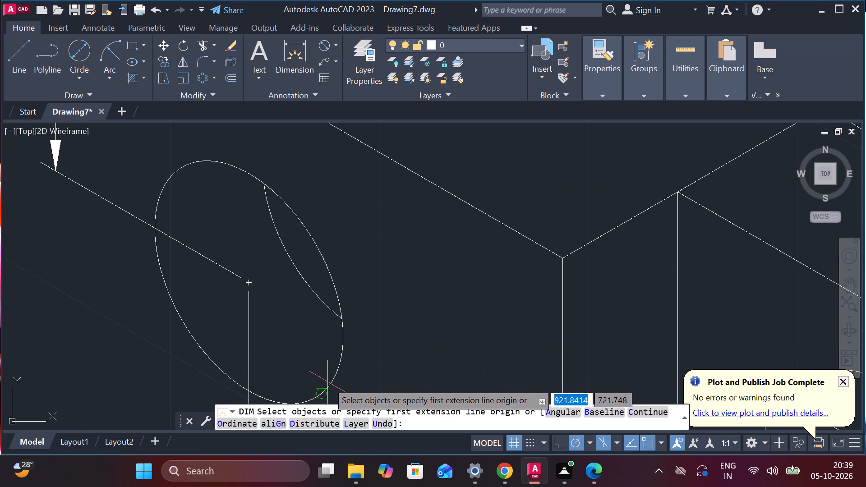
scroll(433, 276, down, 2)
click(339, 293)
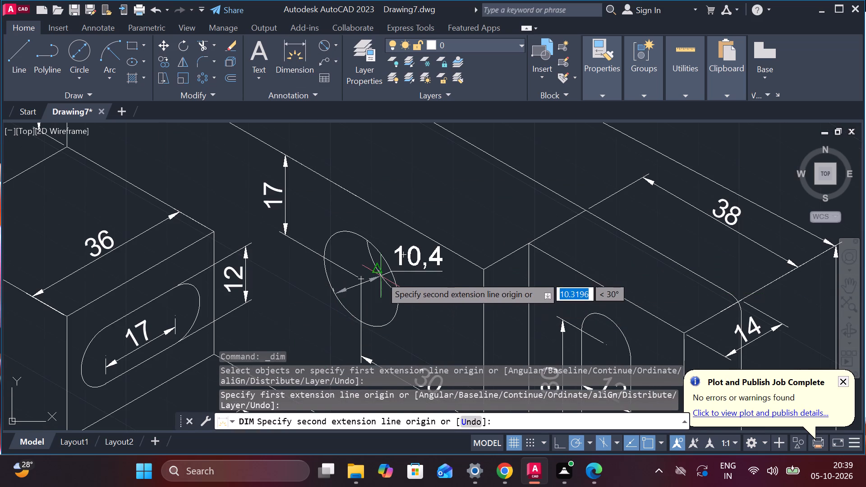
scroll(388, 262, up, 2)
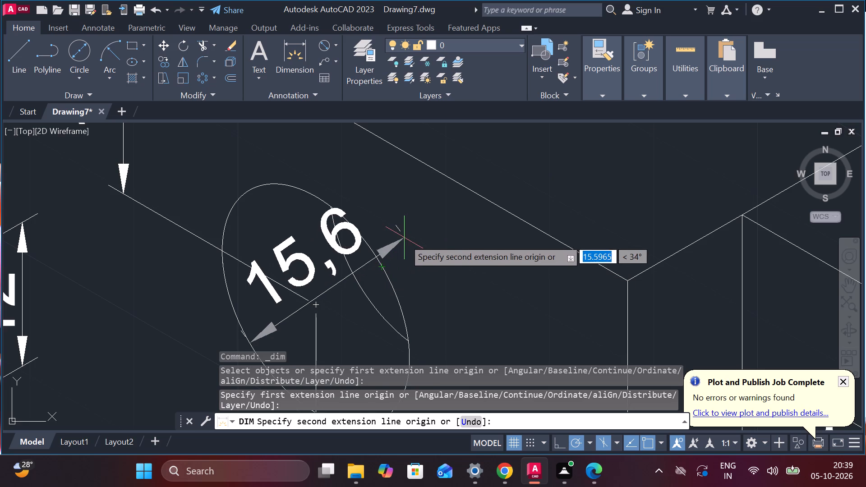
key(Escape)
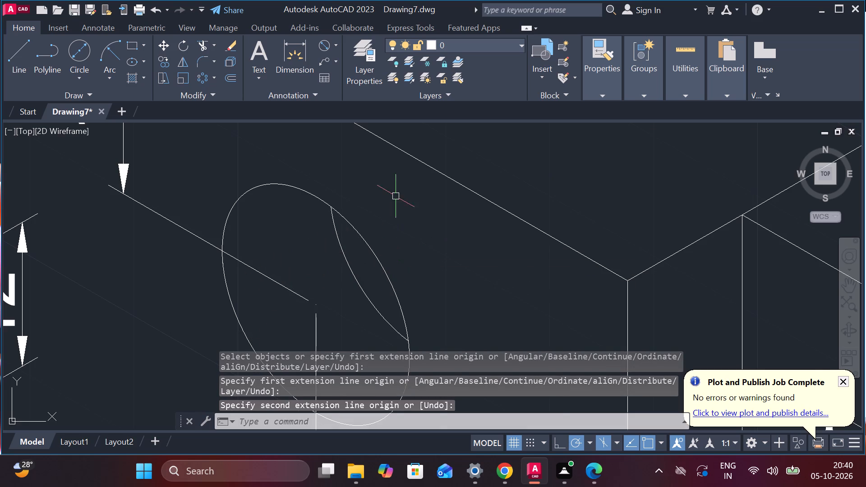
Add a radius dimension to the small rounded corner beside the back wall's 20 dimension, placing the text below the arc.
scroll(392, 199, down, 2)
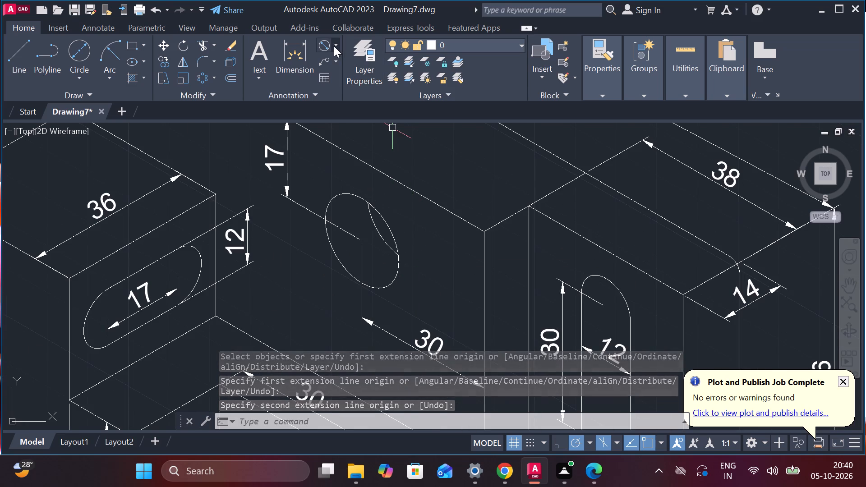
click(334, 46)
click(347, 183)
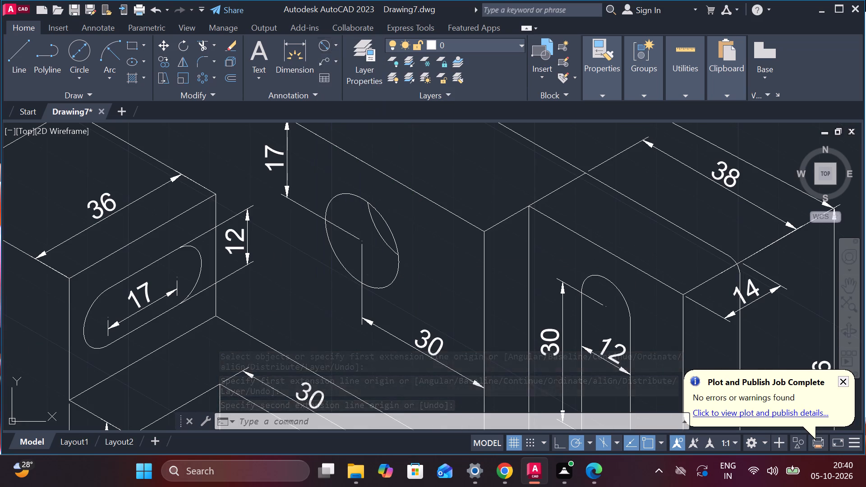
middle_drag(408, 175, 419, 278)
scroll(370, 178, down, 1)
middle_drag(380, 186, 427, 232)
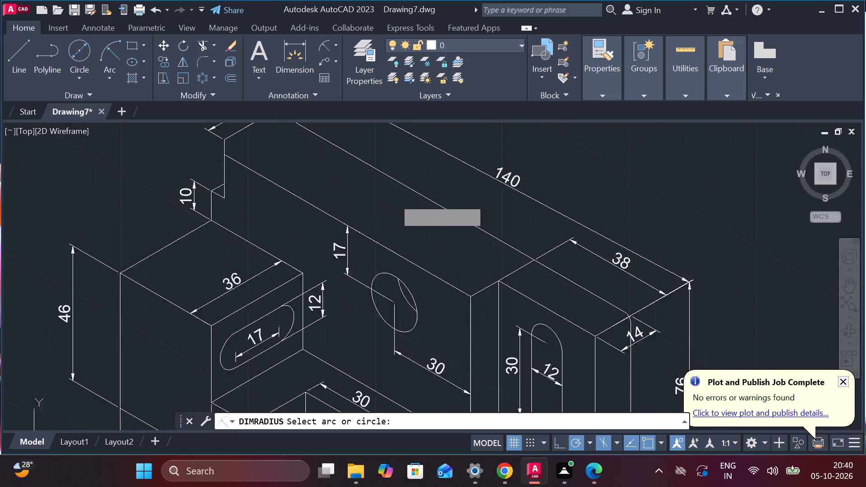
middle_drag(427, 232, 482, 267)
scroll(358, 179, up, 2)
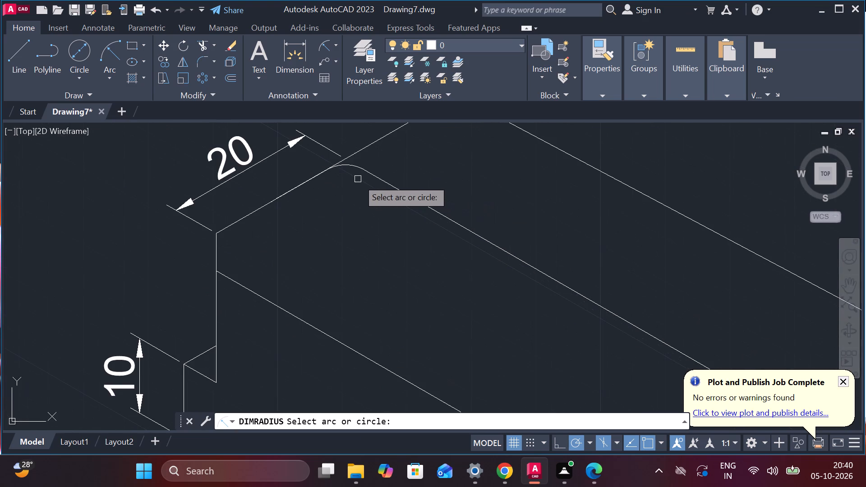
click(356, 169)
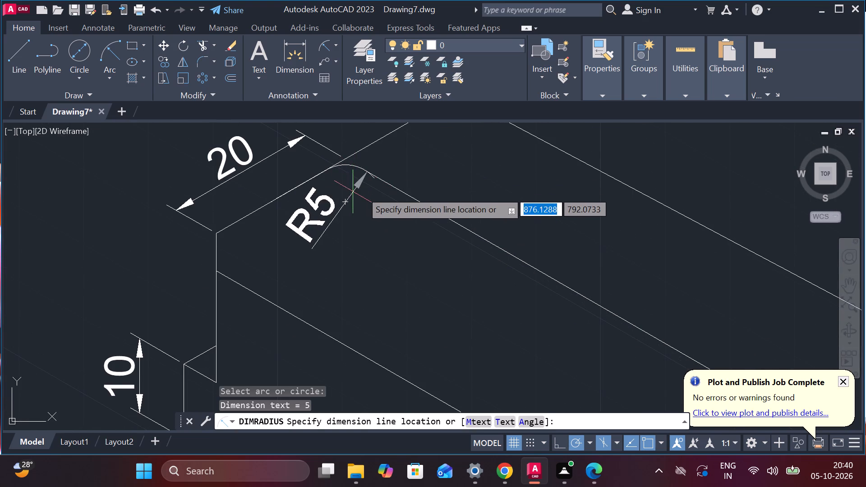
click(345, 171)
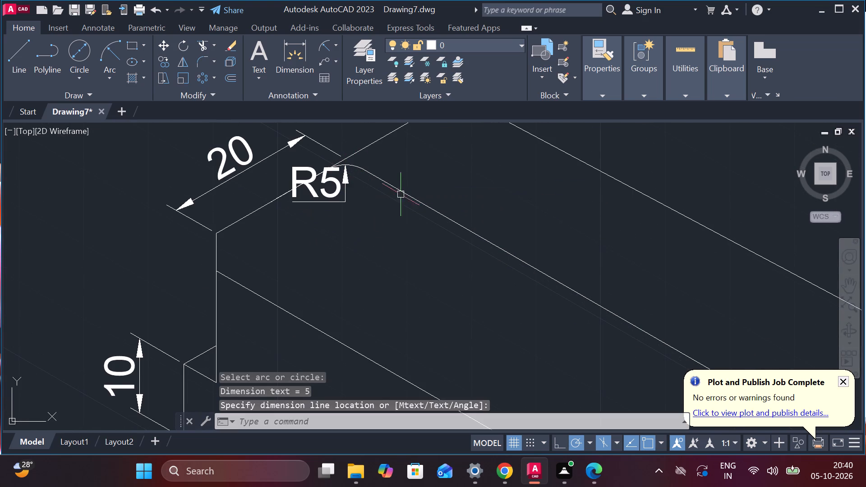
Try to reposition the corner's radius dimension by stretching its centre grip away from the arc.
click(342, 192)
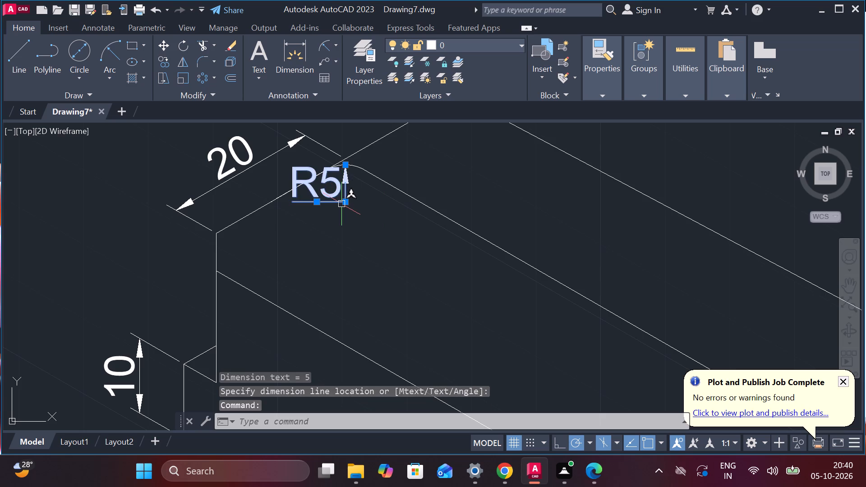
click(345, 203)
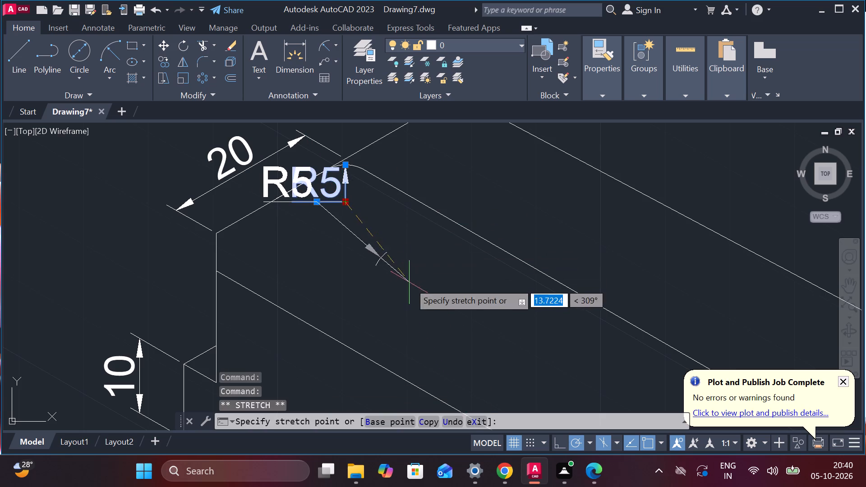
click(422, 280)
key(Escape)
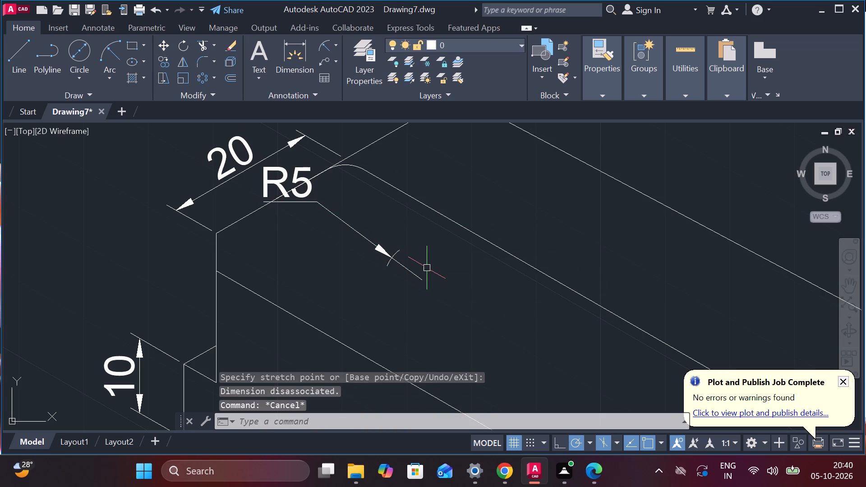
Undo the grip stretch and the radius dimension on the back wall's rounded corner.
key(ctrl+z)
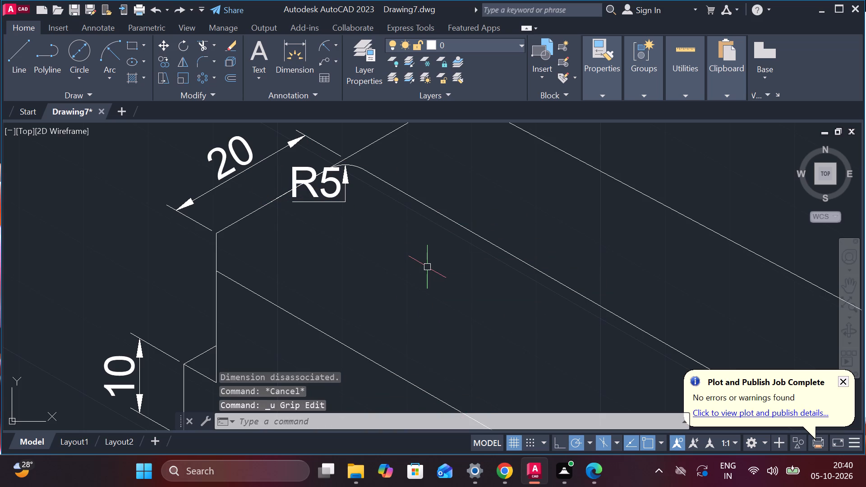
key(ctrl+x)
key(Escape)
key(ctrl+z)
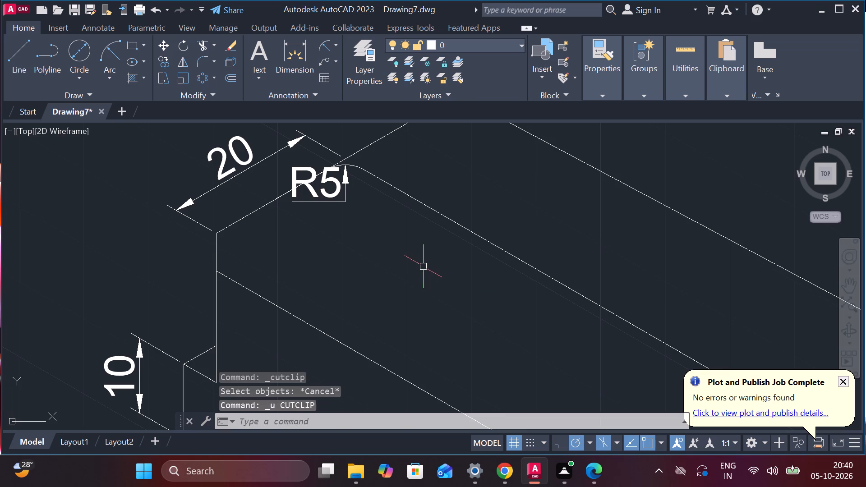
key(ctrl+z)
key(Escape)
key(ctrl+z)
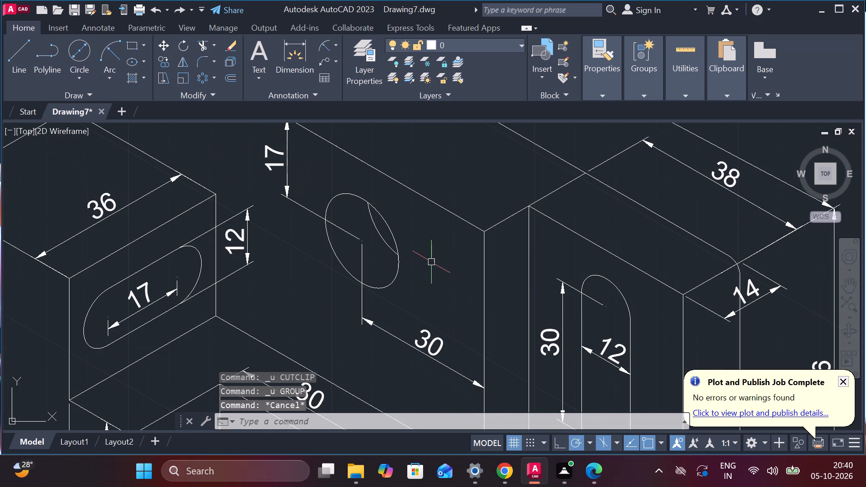
Add a radius dimension to the back wall's rounded top corner, placing the text above and outside the block.
click(319, 41)
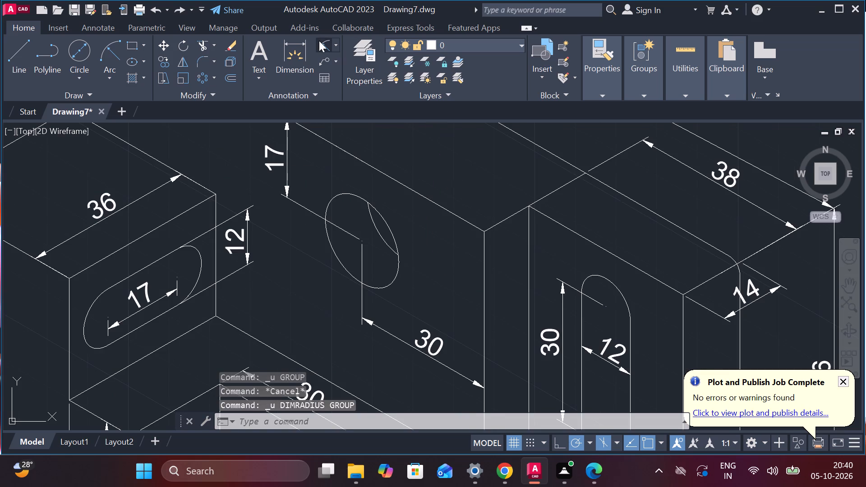
middle_drag(465, 203, 460, 358)
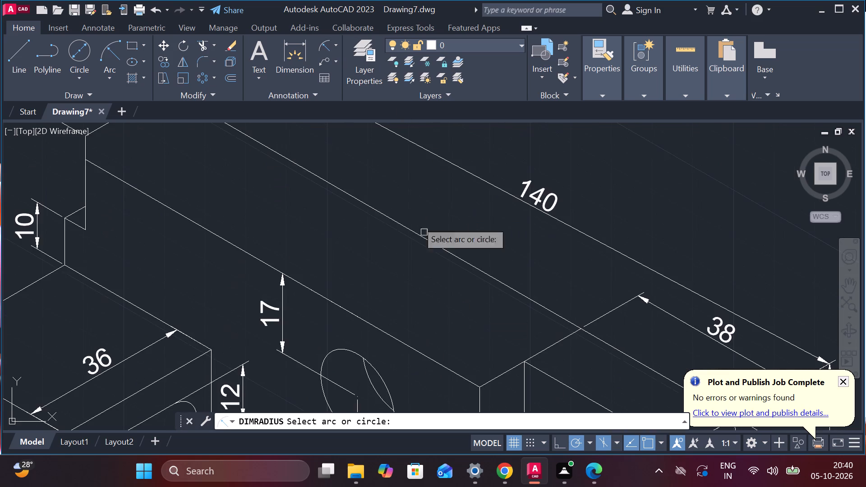
scroll(373, 171, down, 2)
scroll(284, 136, up, 2)
click(306, 151)
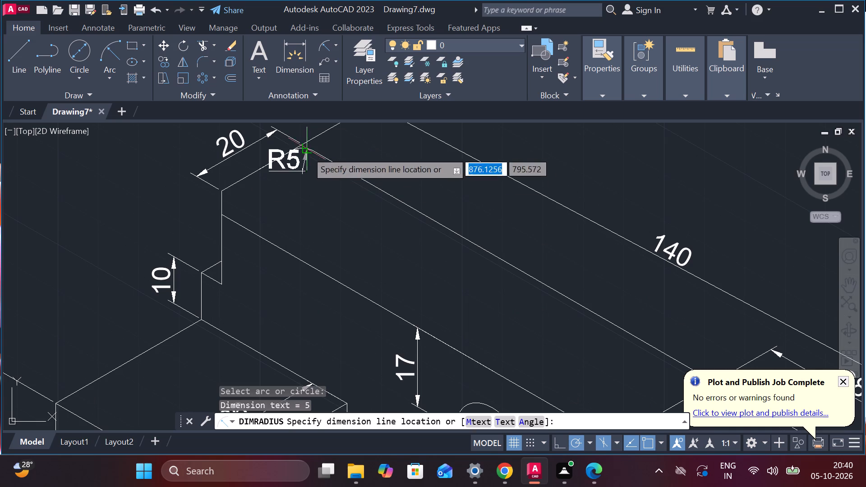
middle_drag(332, 241, 326, 285)
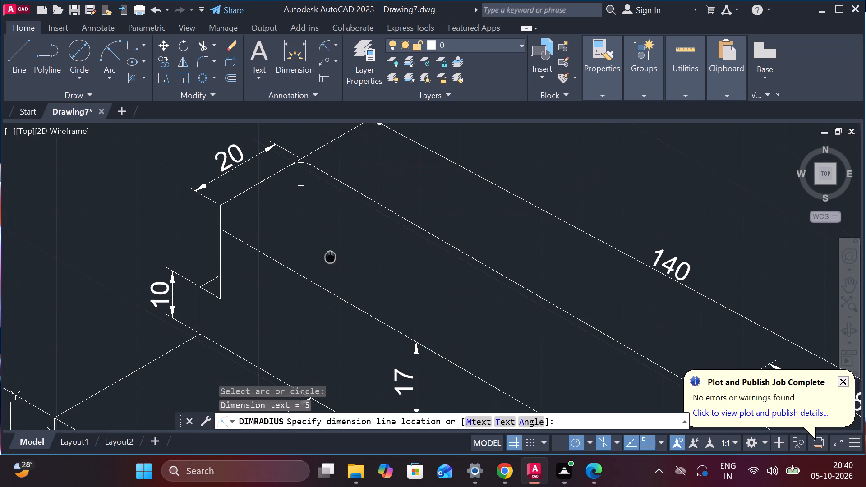
middle_drag(326, 285, 314, 360)
click(291, 232)
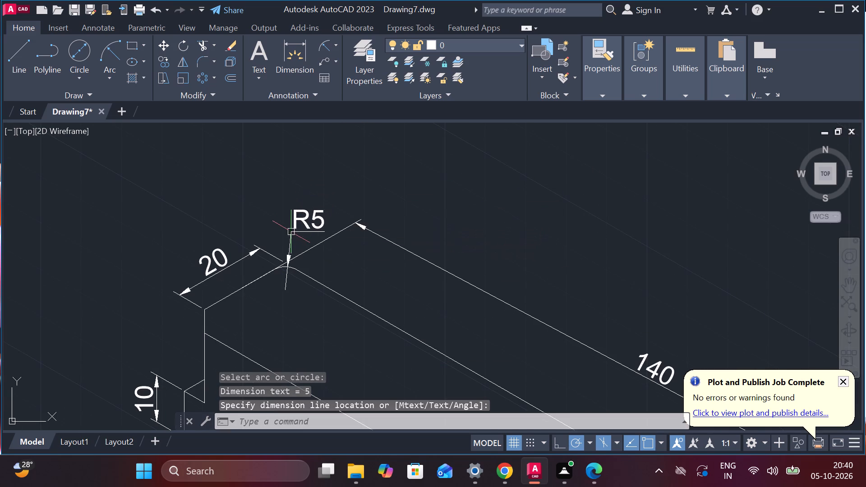
Add a radius dimension to the rounded front corner of the base's top face, placing the text above the arc.
scroll(495, 206, down, 1)
key(space)
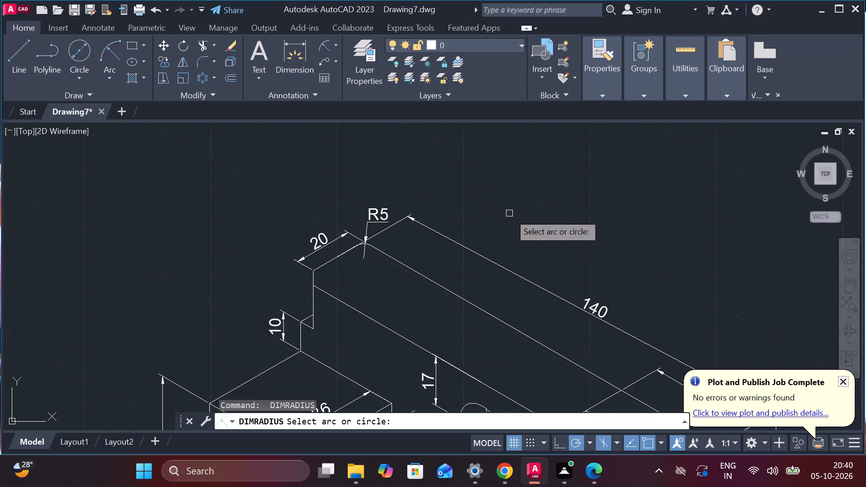
middle_drag(484, 212, 363, 147)
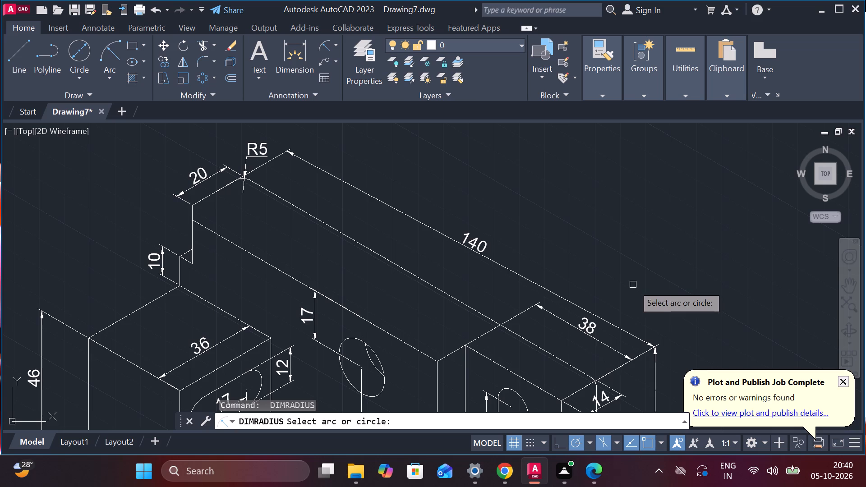
middle_drag(620, 247, 515, 12)
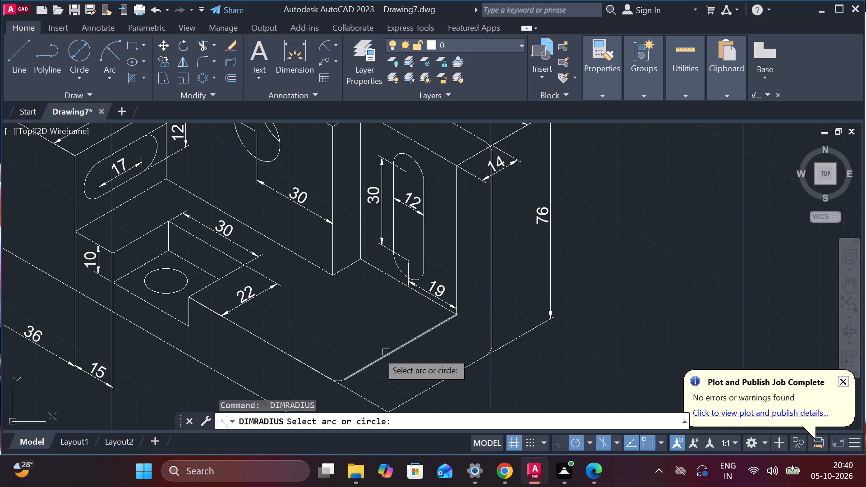
middle_drag(369, 346, 446, 285)
scroll(421, 316, up, 1)
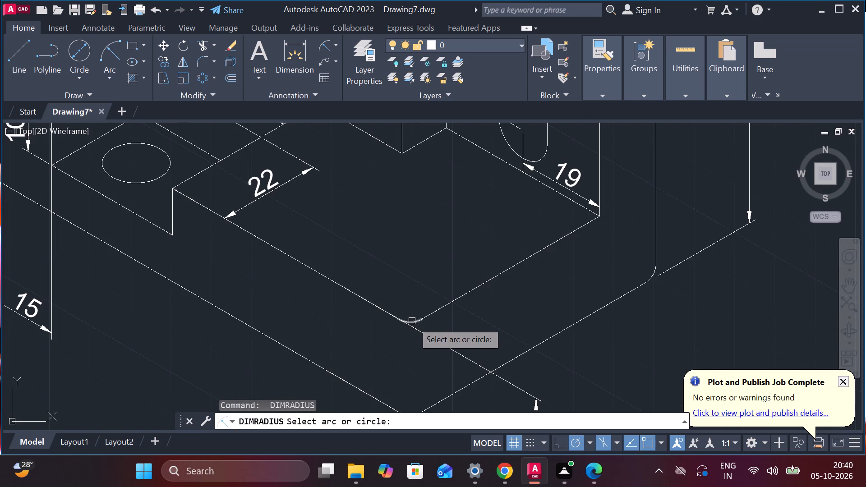
click(412, 321)
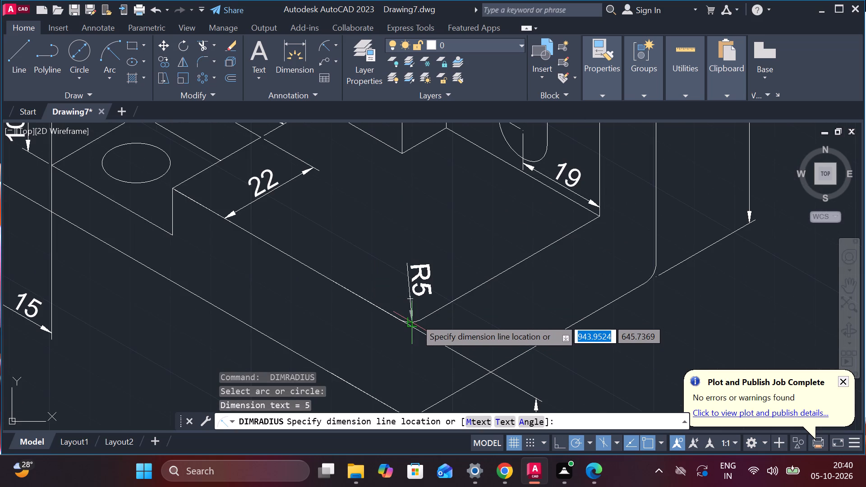
click(415, 318)
scroll(486, 238, down, 2)
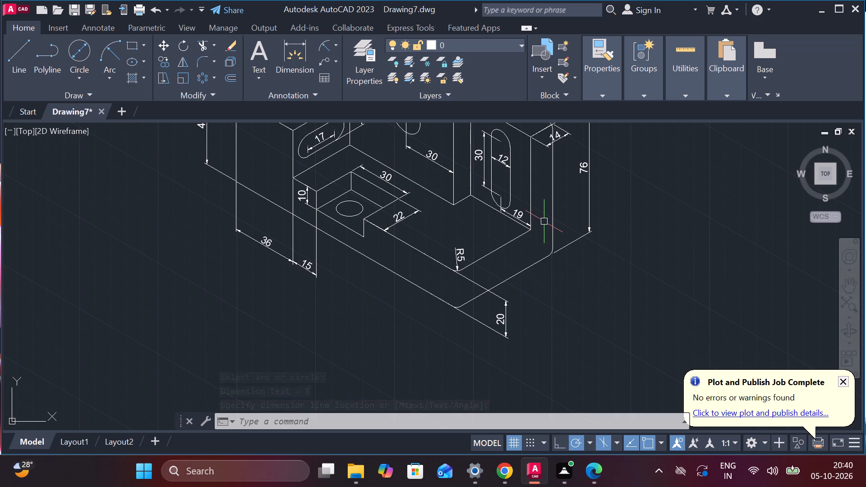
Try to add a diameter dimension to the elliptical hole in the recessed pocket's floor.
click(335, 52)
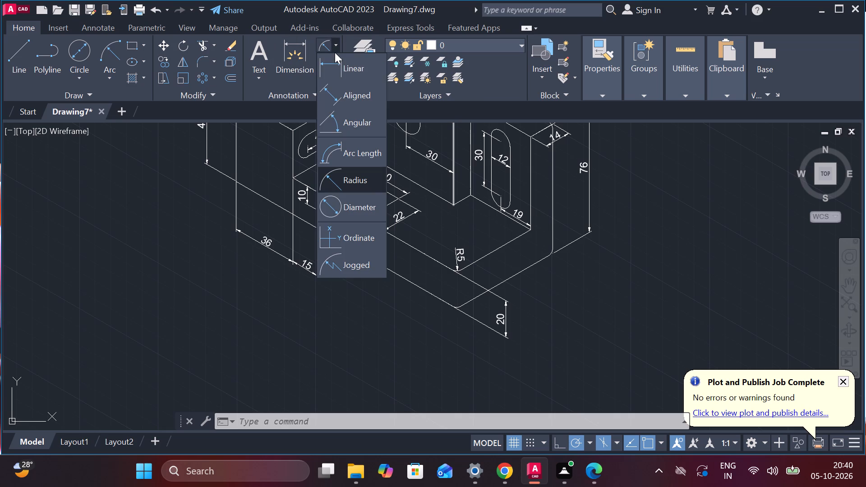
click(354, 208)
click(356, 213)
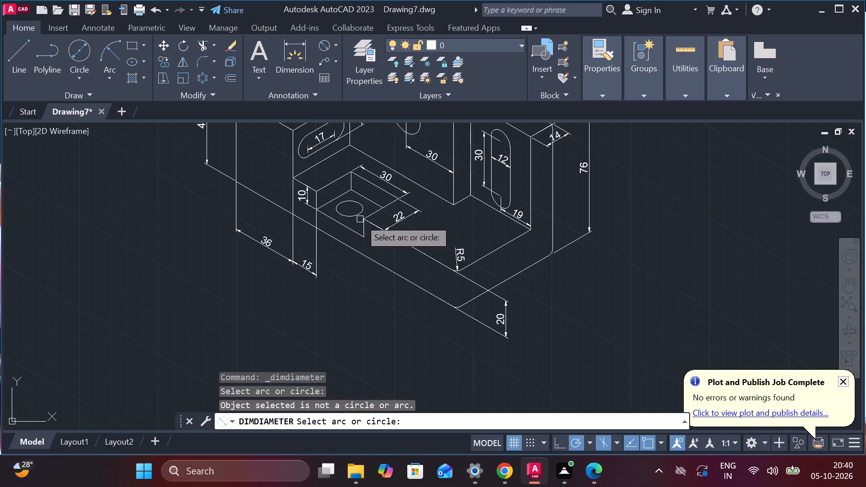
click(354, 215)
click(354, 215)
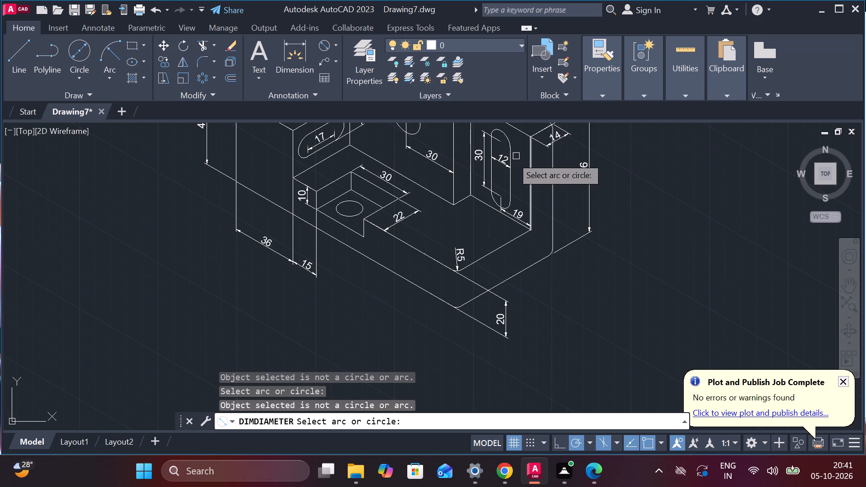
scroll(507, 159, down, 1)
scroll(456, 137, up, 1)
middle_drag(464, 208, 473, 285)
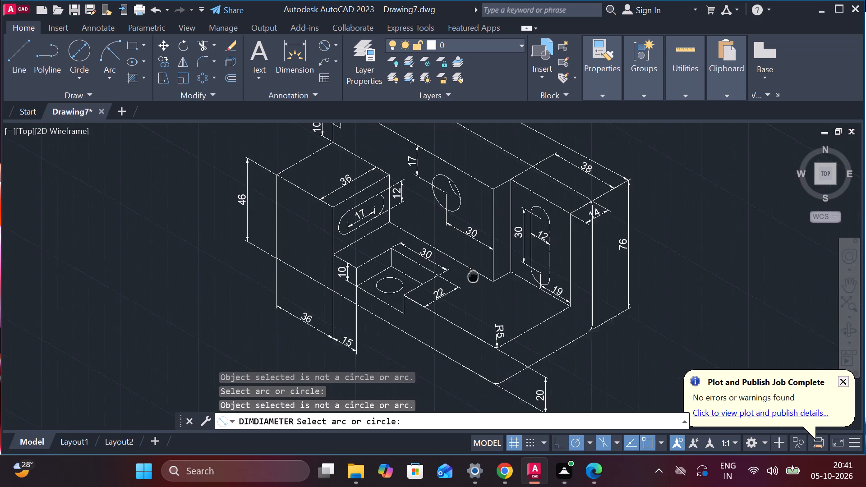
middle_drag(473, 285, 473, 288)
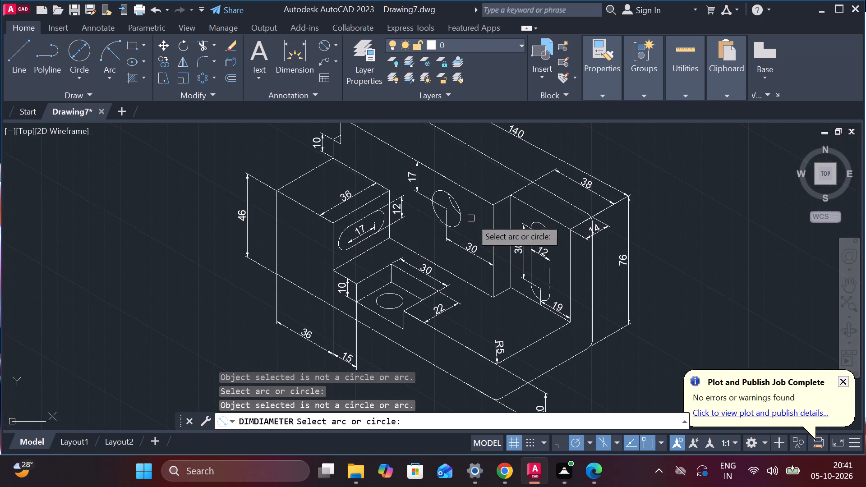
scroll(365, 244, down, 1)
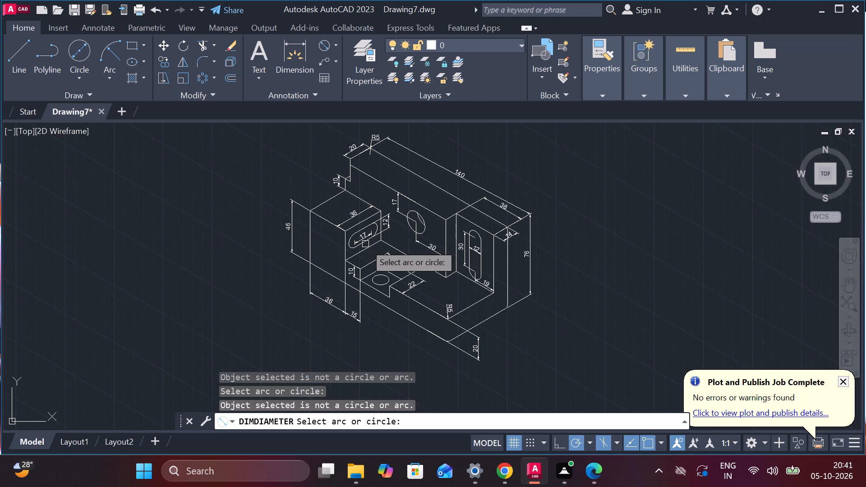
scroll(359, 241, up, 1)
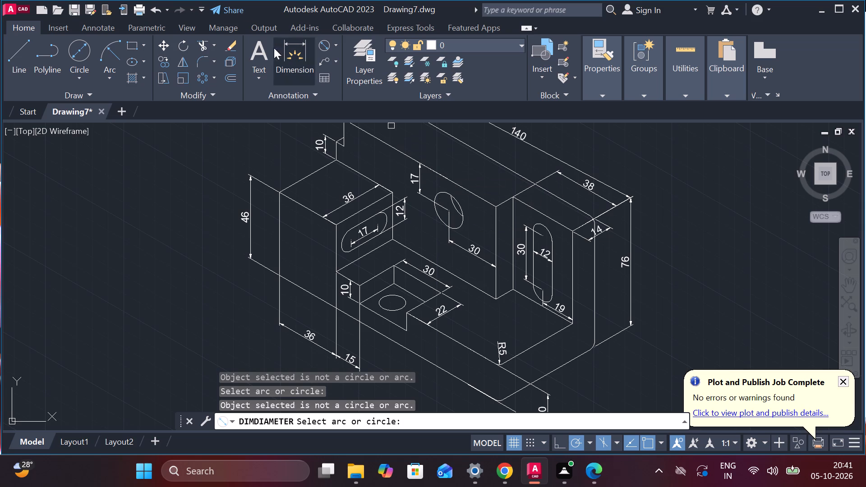
Add an aligned dimension across the width of the back wall's hole, placing the dimension line above the hole.
click(334, 46)
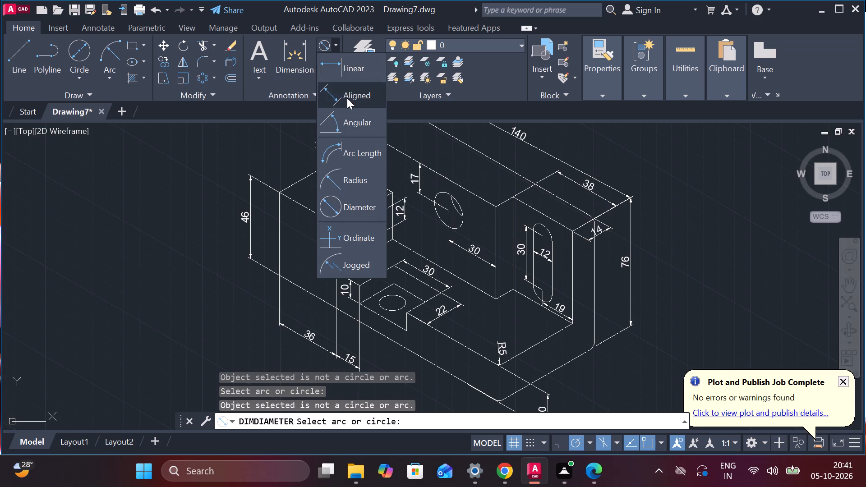
click(347, 98)
scroll(470, 216, up, 2)
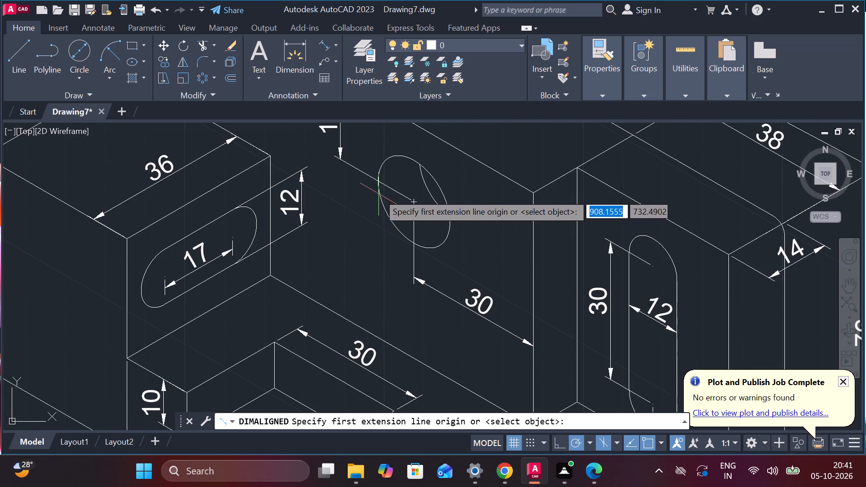
click(378, 179)
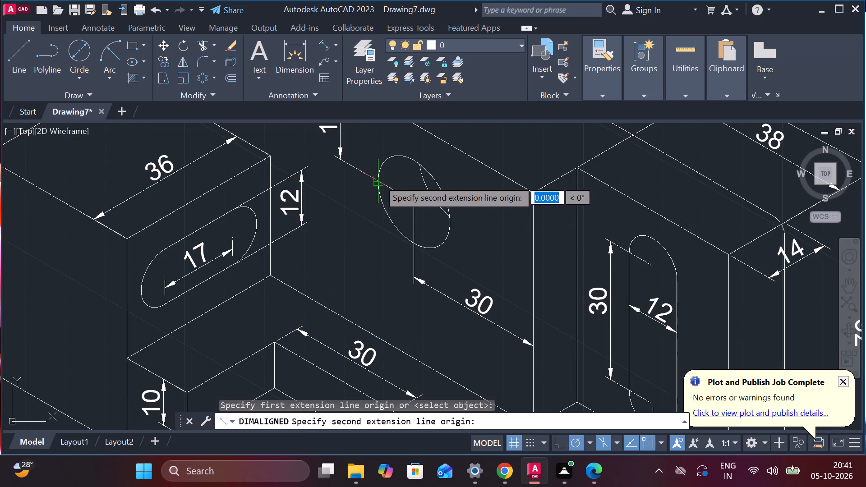
click(447, 225)
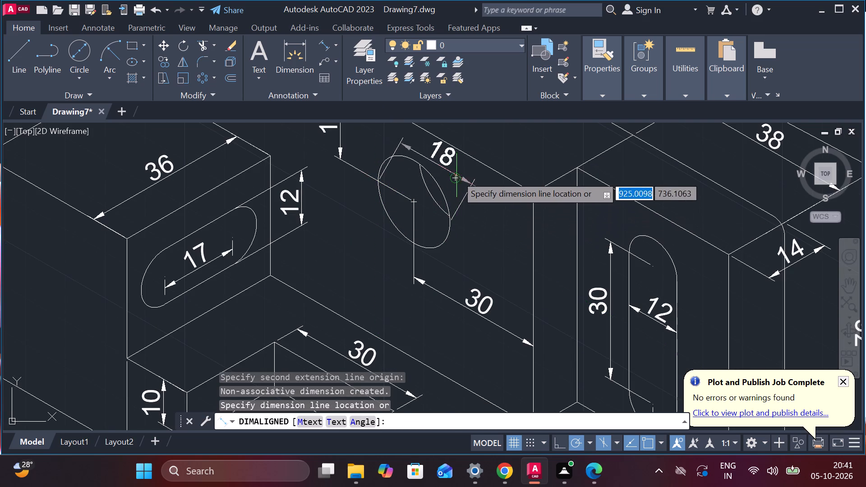
scroll(483, 166, down, 1)
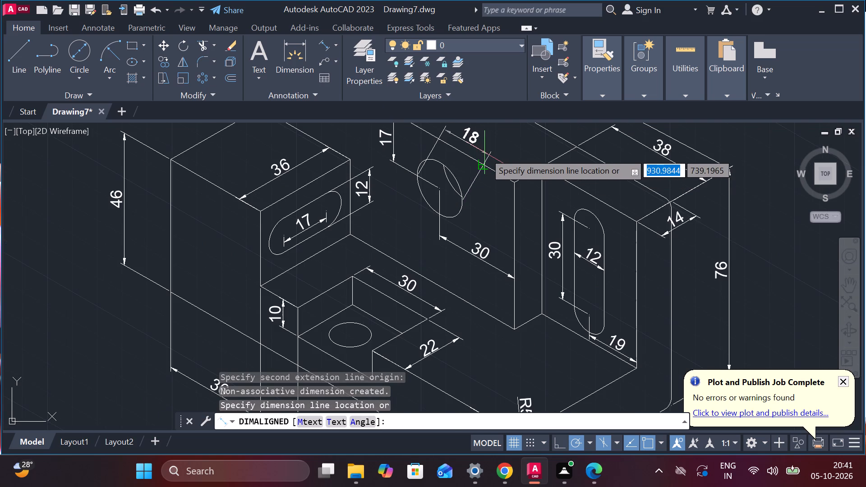
click(484, 152)
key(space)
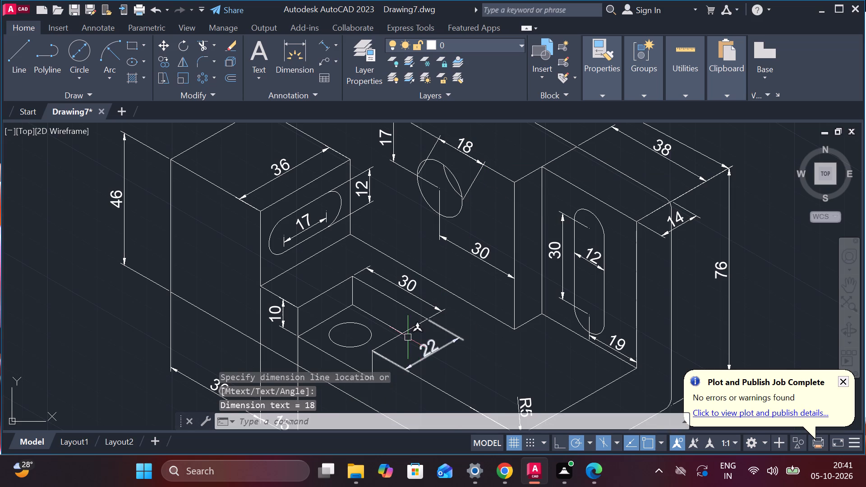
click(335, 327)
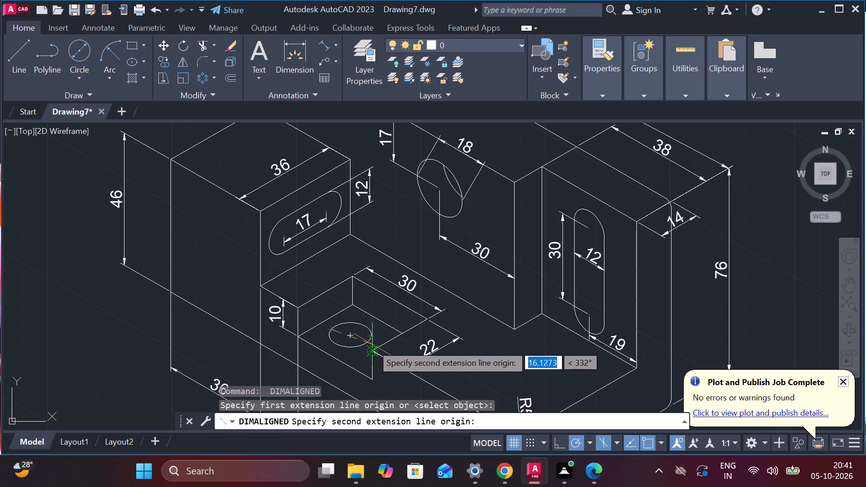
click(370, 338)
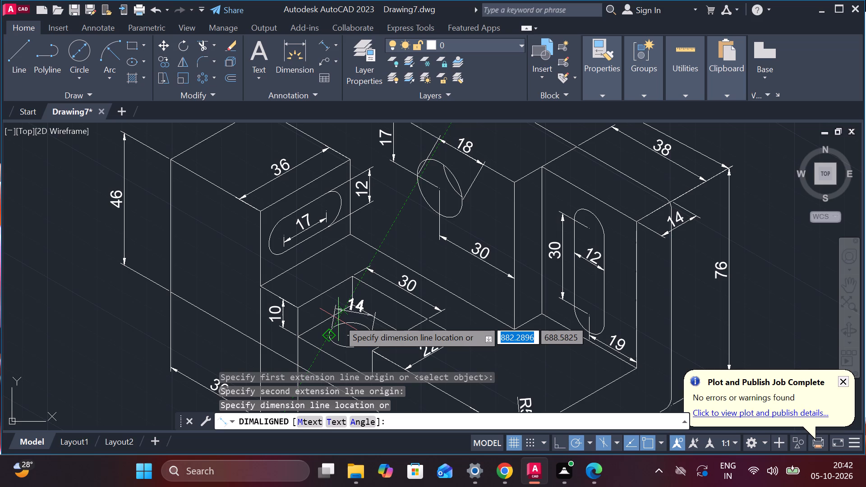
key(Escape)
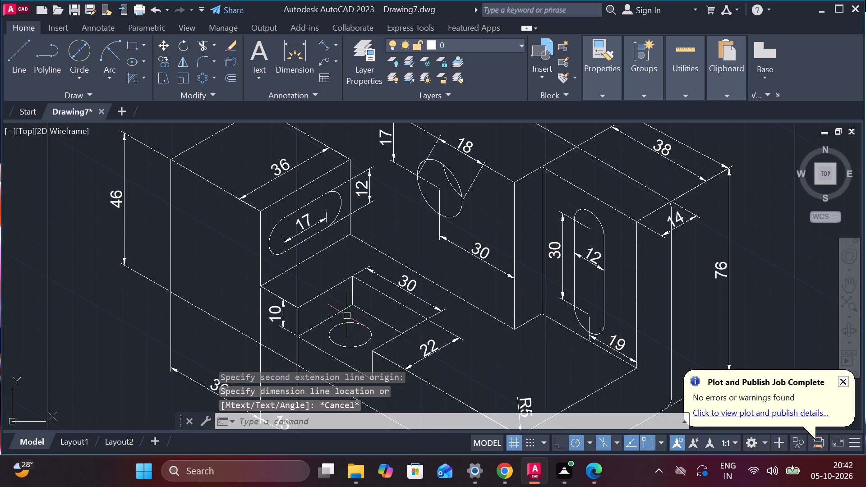
Enable all object snap modes, including Nearest and Apparent intersection, while an aligned dimension is in progress.
key(space)
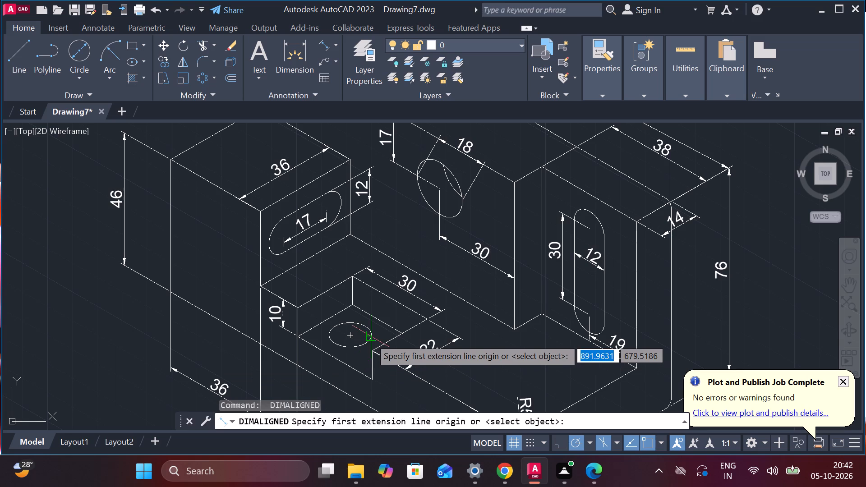
scroll(313, 349, up, 2)
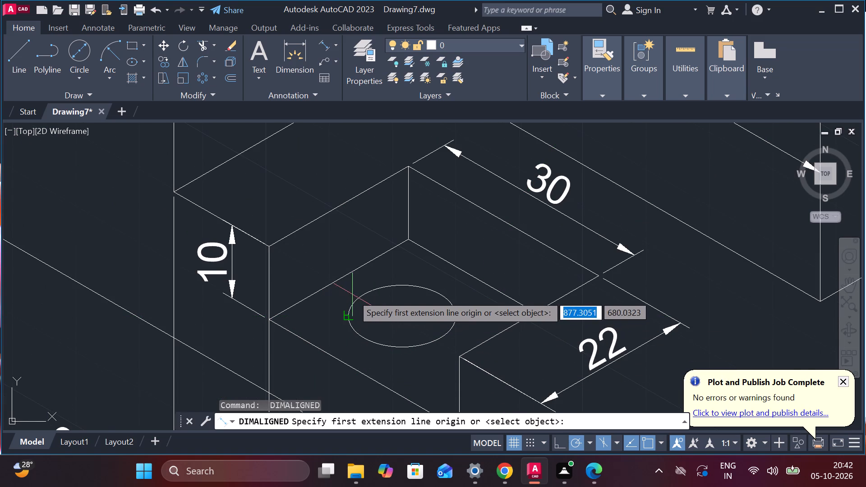
click(659, 445)
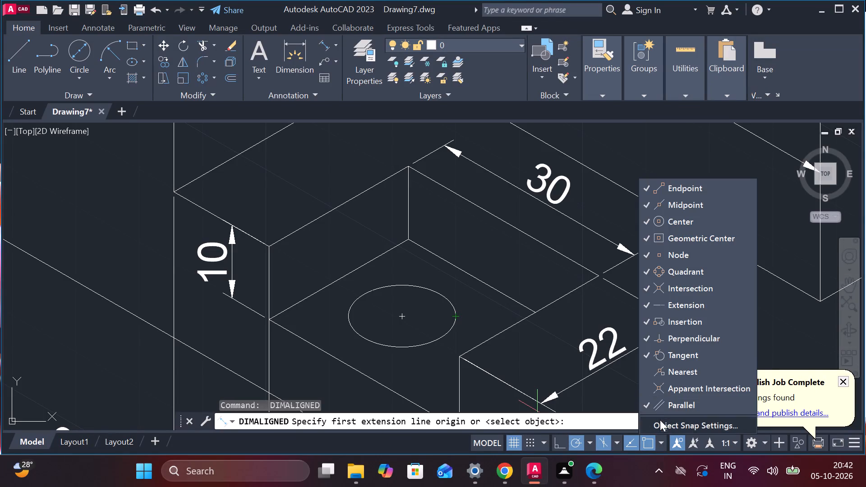
click(660, 422)
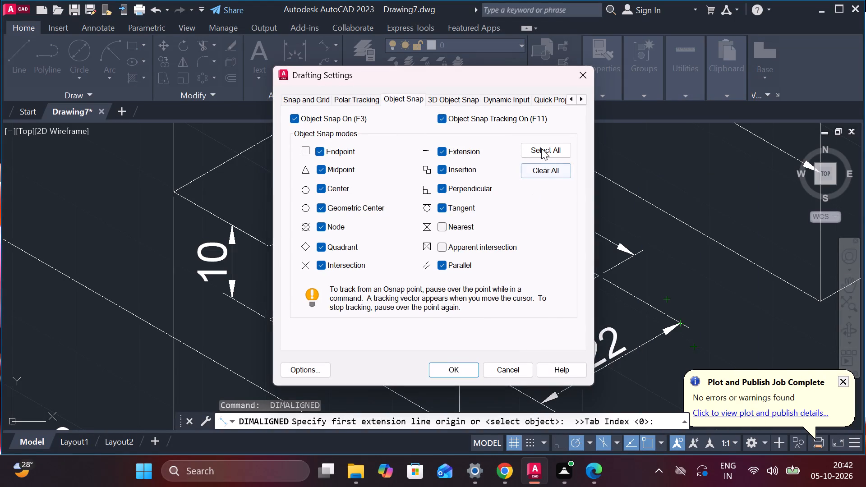
click(541, 148)
click(451, 365)
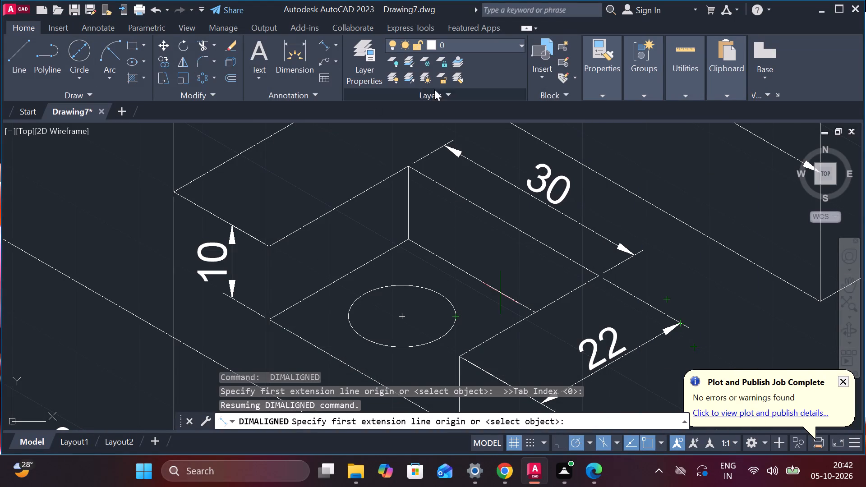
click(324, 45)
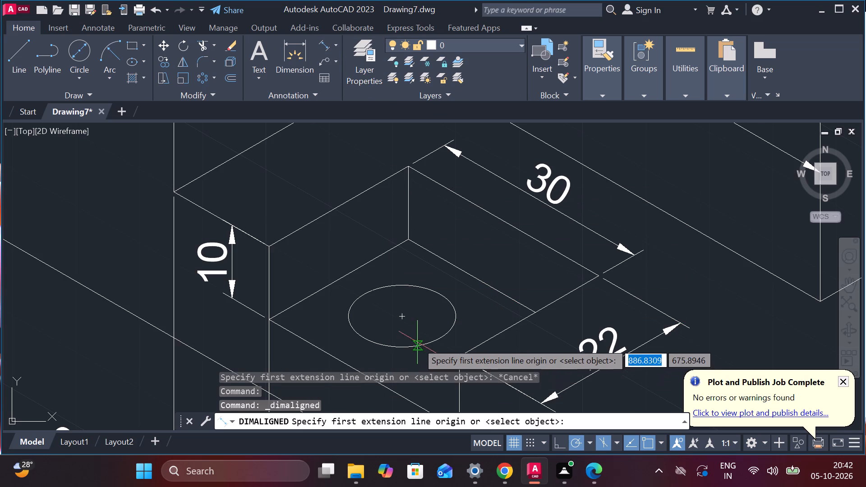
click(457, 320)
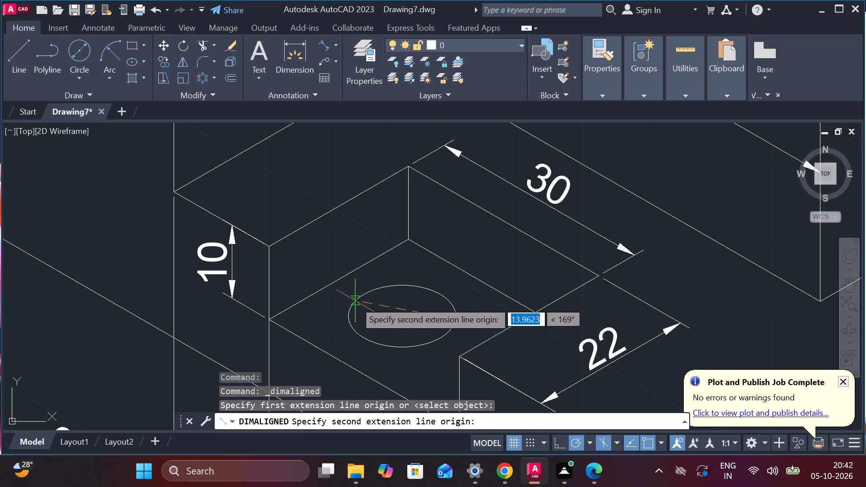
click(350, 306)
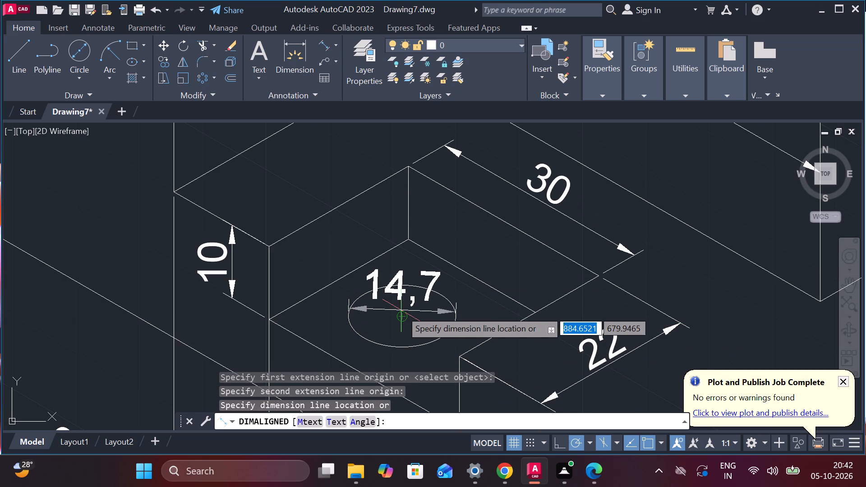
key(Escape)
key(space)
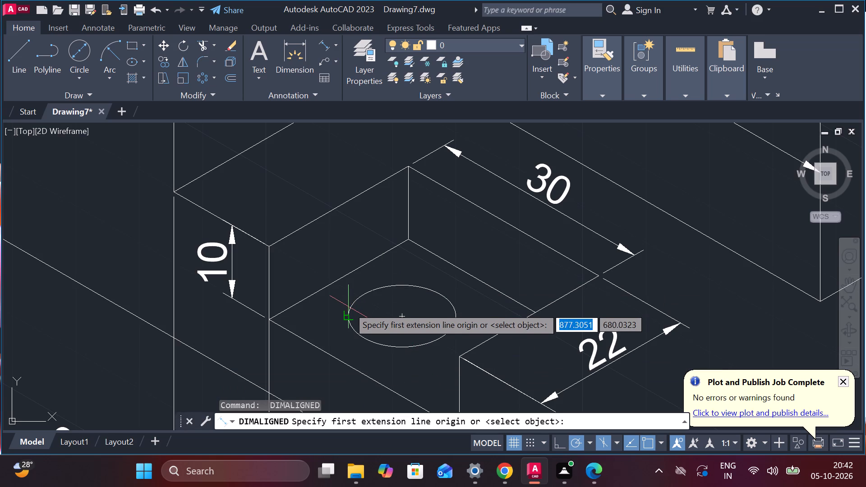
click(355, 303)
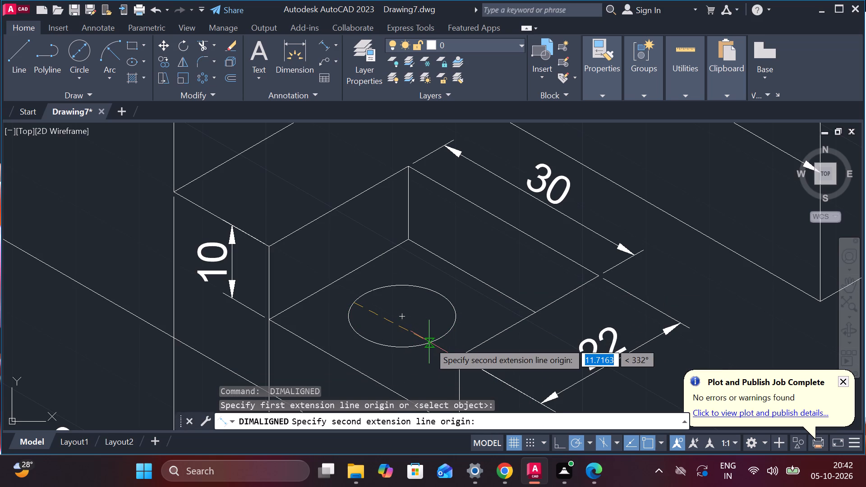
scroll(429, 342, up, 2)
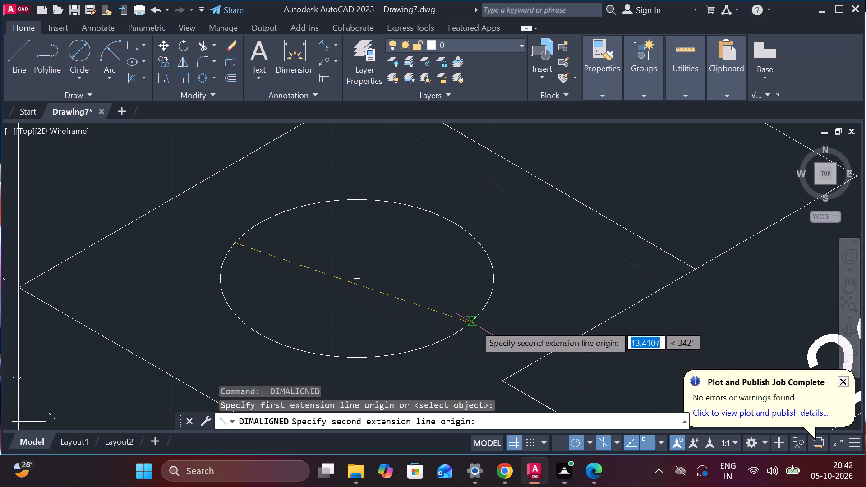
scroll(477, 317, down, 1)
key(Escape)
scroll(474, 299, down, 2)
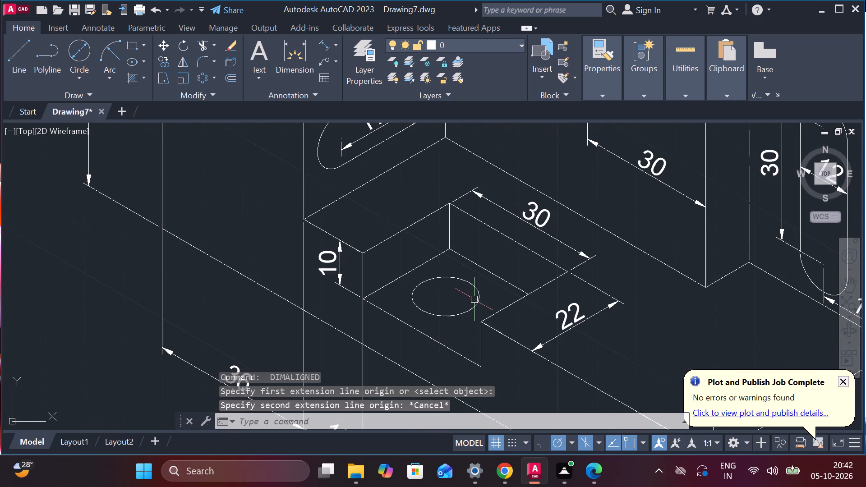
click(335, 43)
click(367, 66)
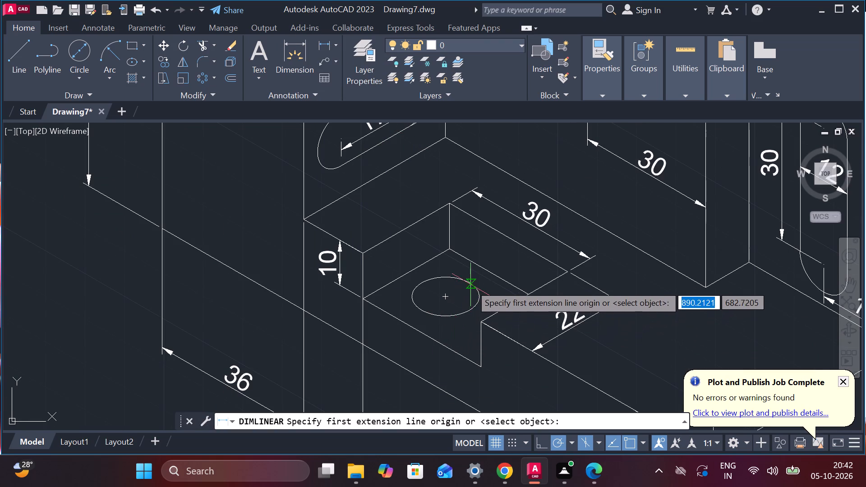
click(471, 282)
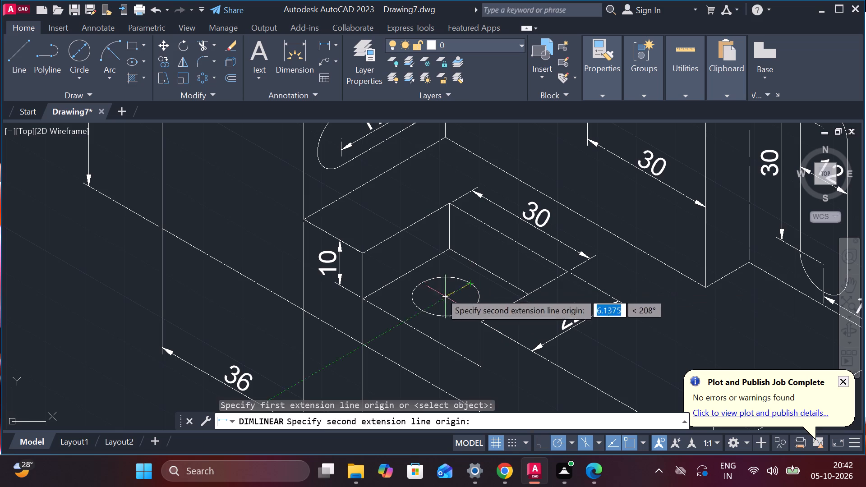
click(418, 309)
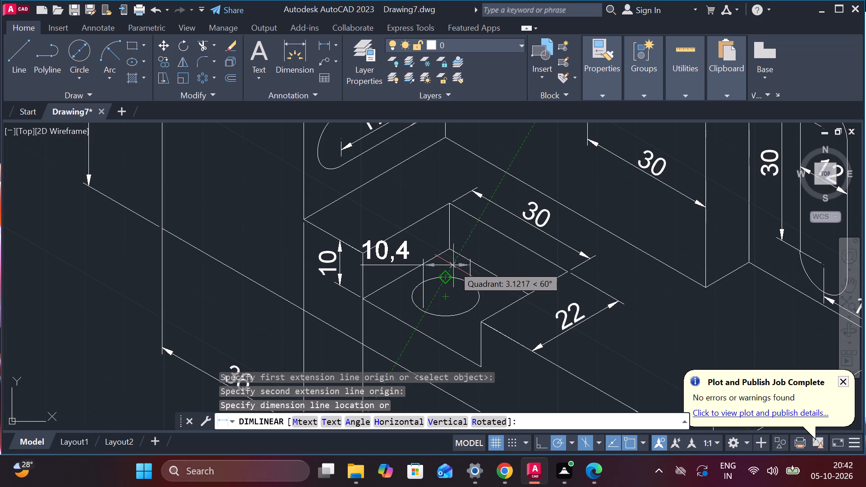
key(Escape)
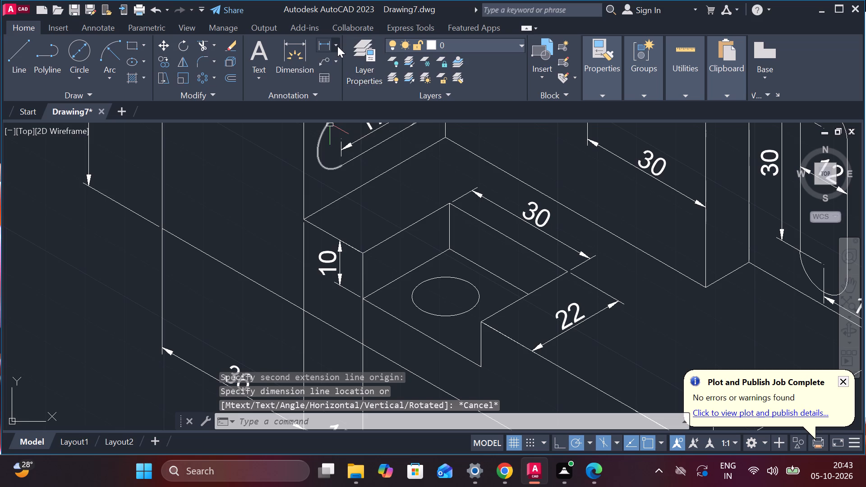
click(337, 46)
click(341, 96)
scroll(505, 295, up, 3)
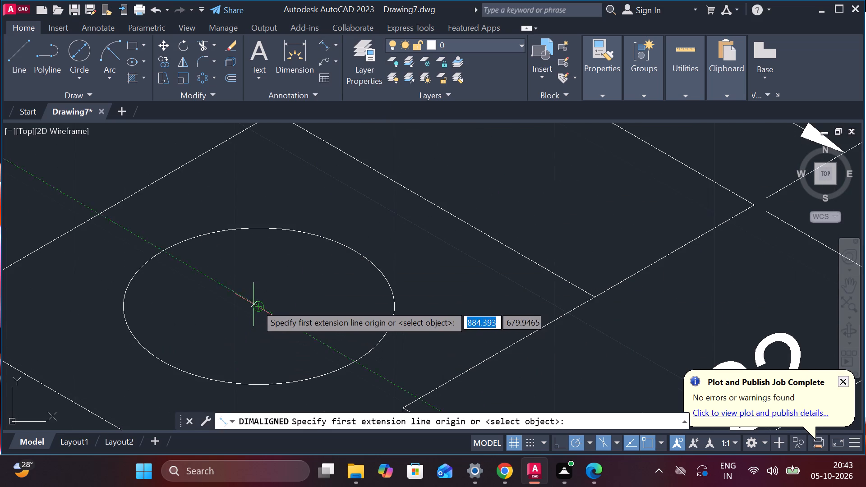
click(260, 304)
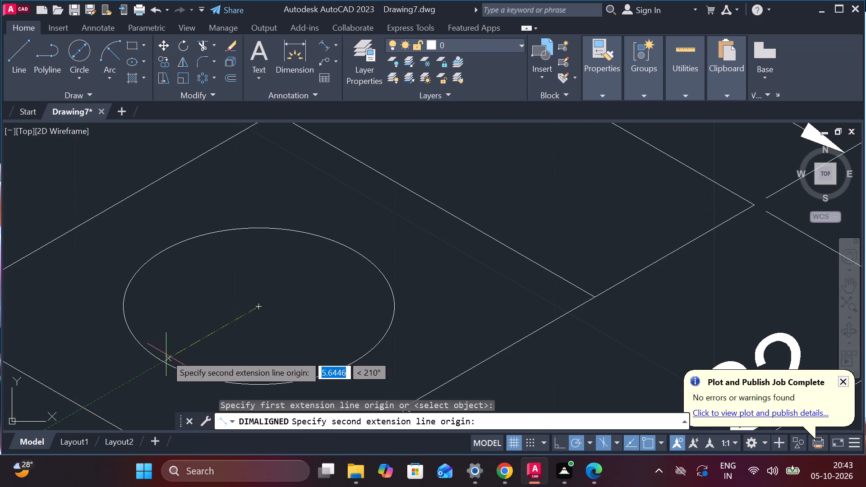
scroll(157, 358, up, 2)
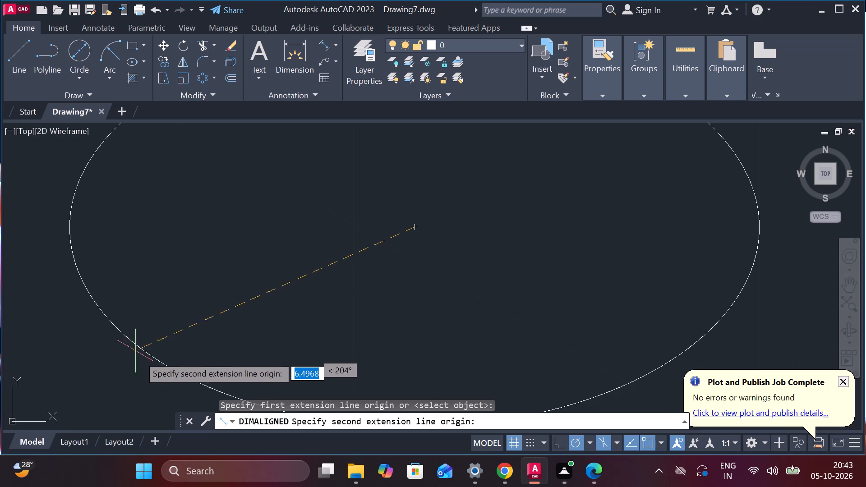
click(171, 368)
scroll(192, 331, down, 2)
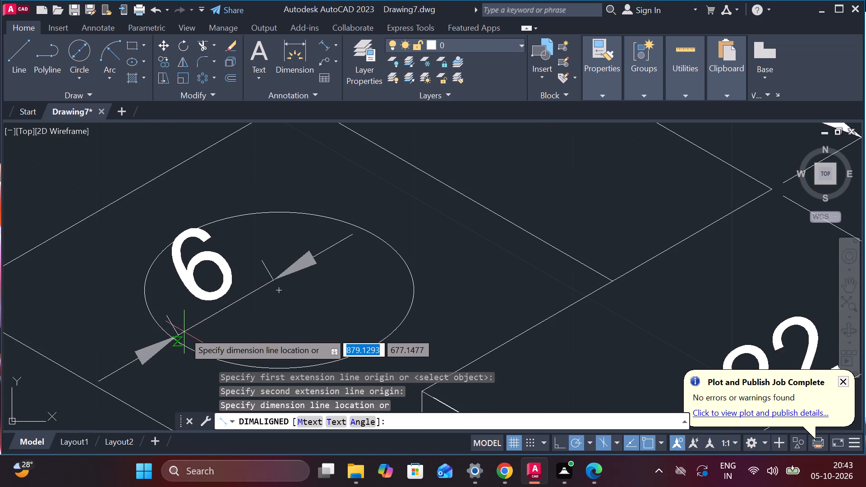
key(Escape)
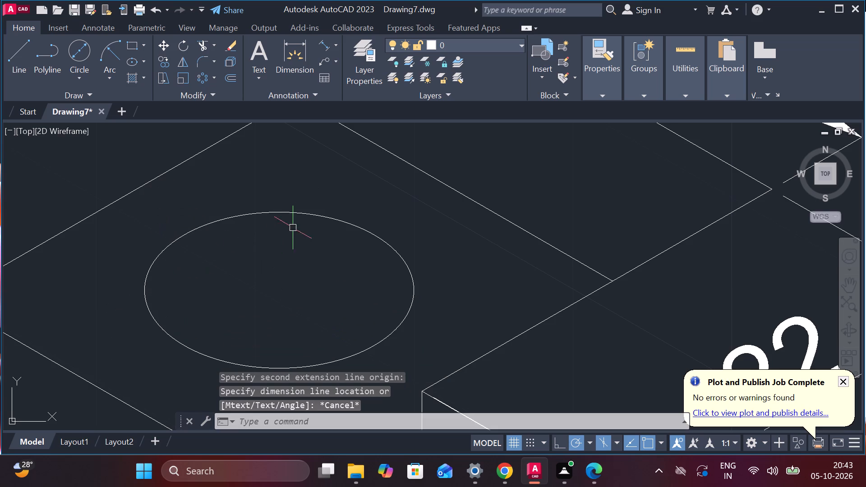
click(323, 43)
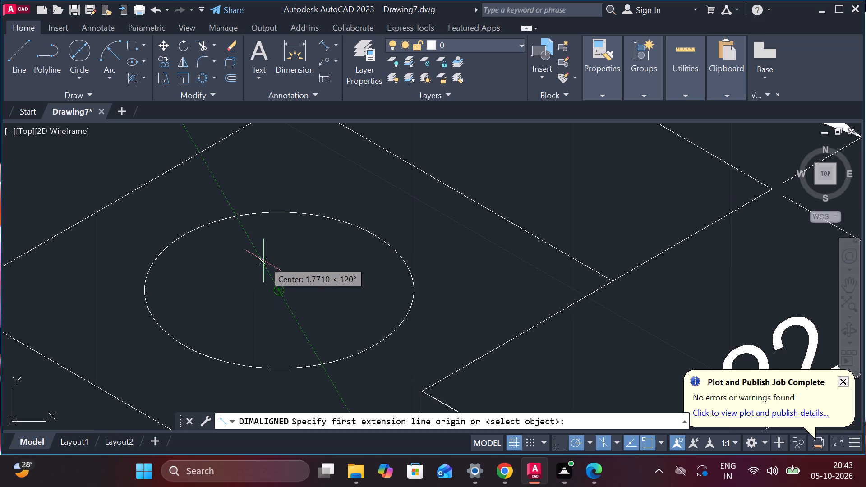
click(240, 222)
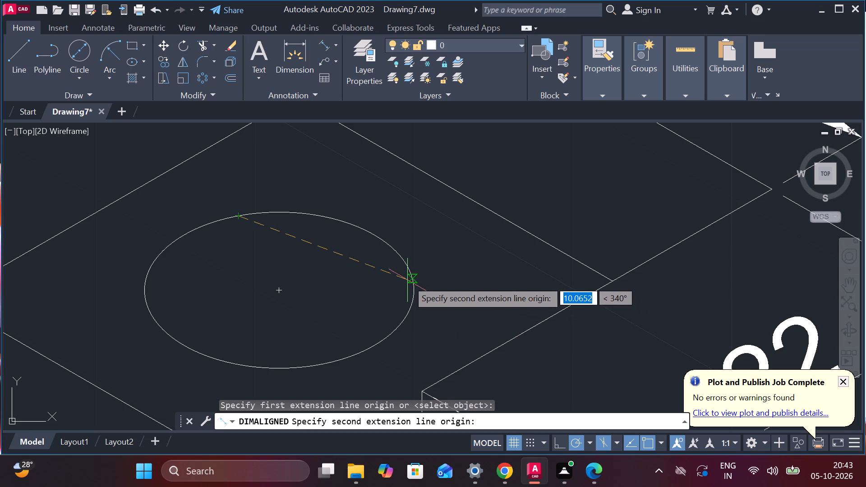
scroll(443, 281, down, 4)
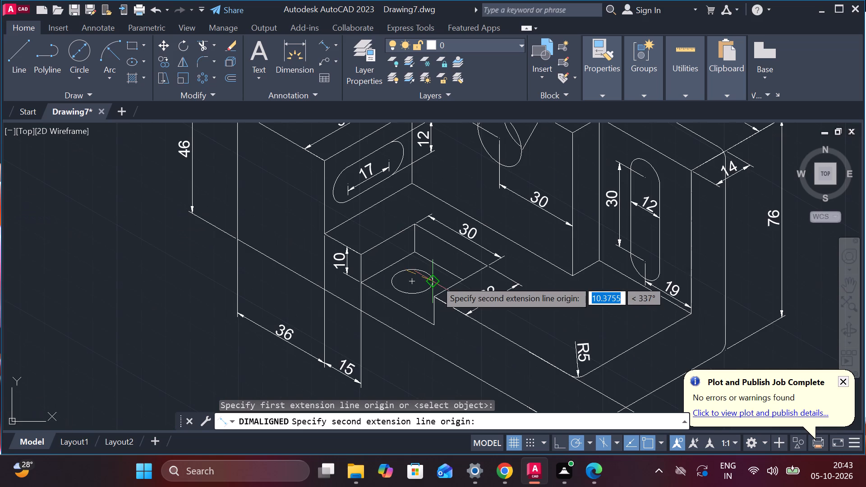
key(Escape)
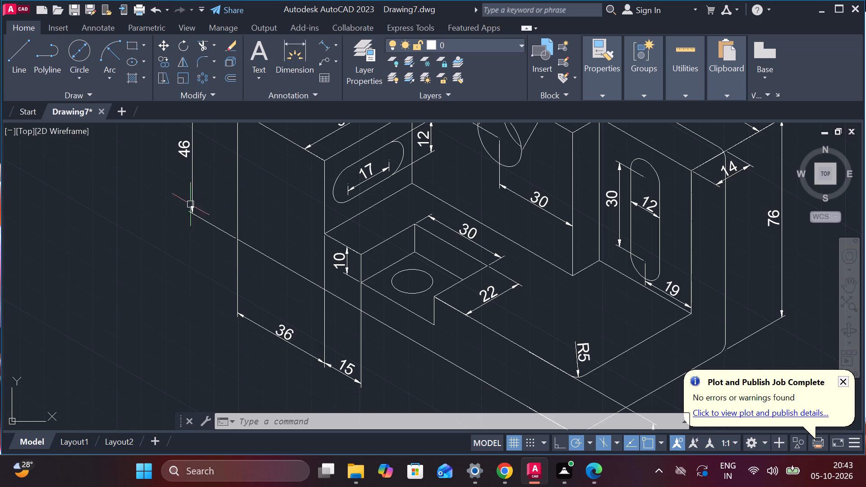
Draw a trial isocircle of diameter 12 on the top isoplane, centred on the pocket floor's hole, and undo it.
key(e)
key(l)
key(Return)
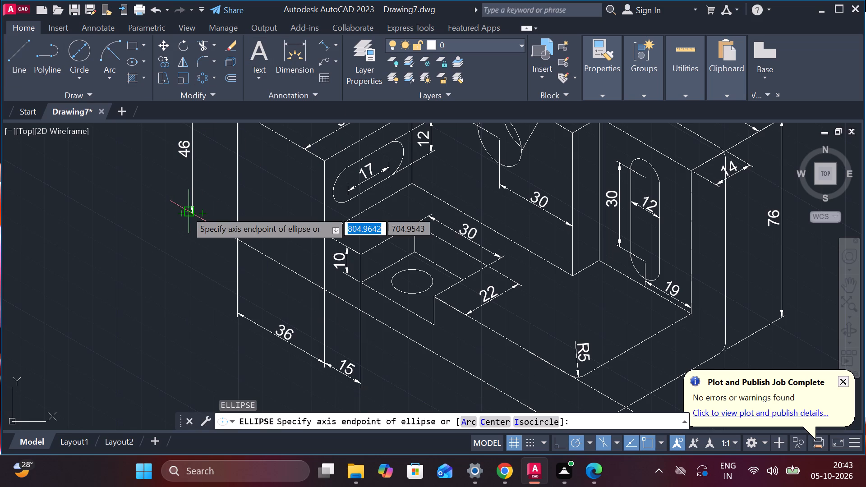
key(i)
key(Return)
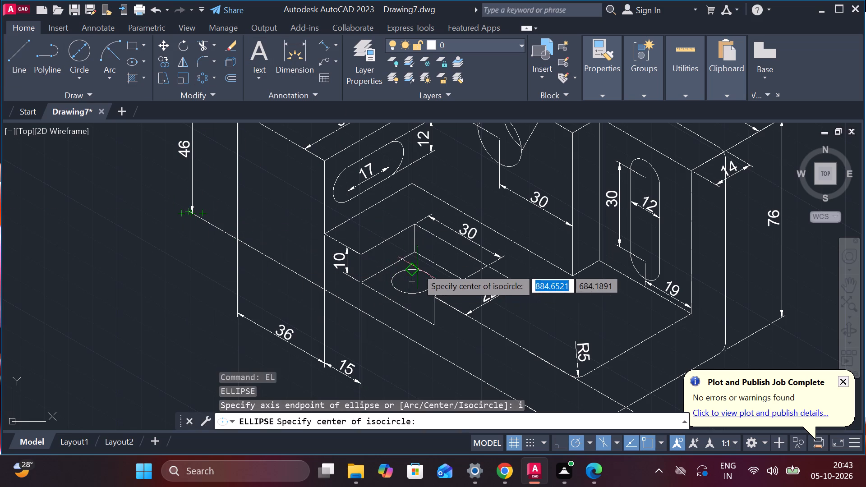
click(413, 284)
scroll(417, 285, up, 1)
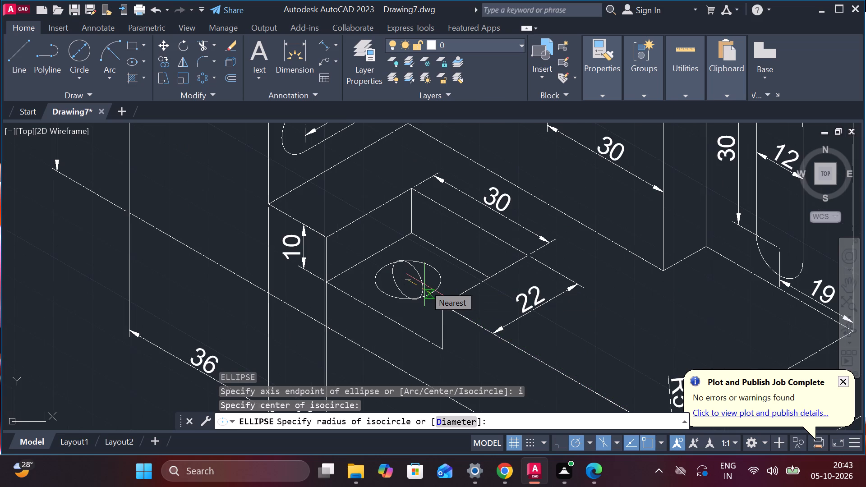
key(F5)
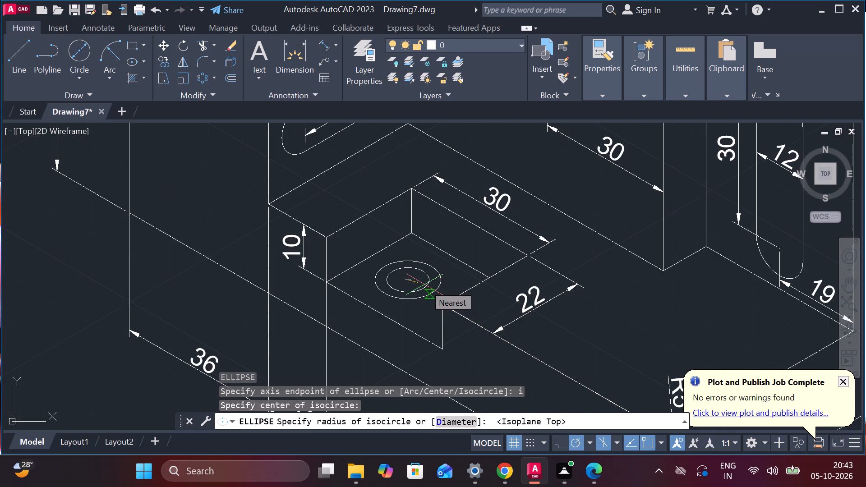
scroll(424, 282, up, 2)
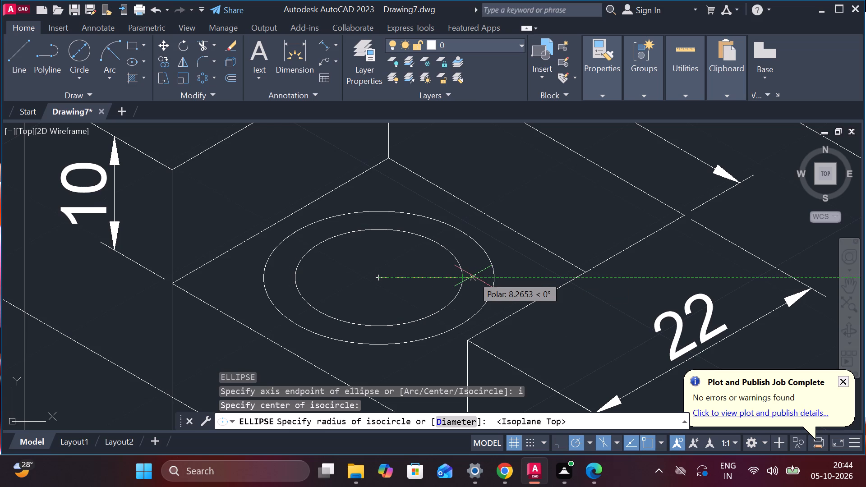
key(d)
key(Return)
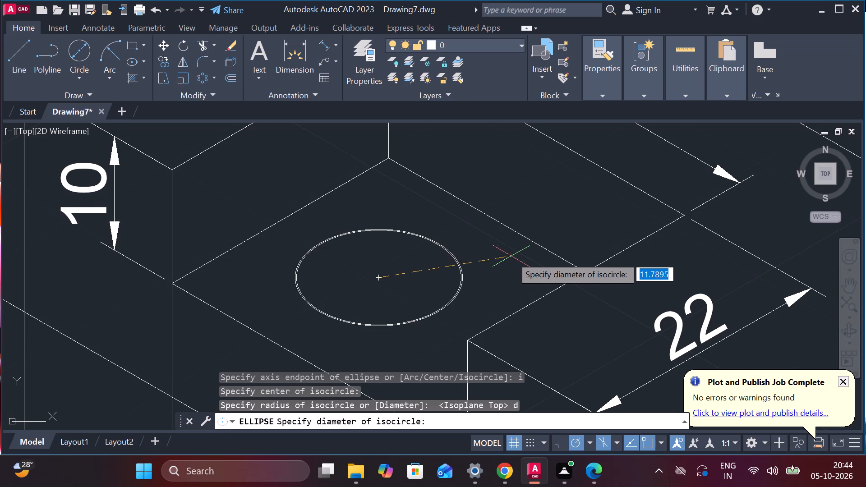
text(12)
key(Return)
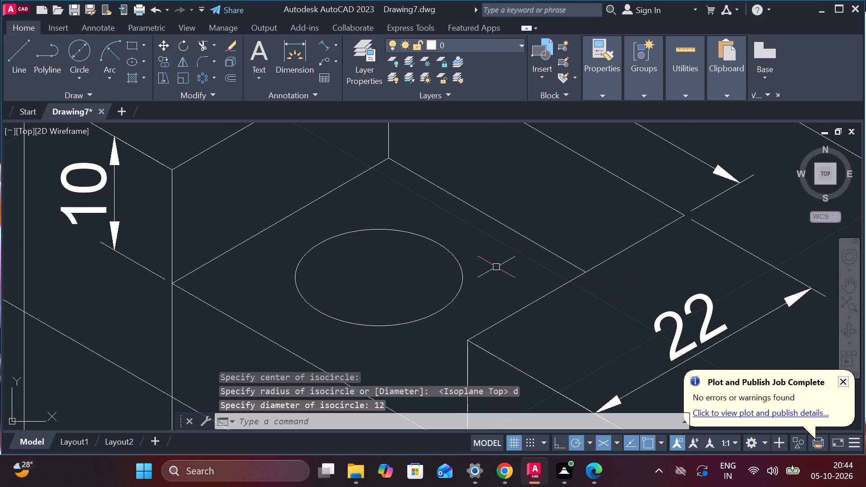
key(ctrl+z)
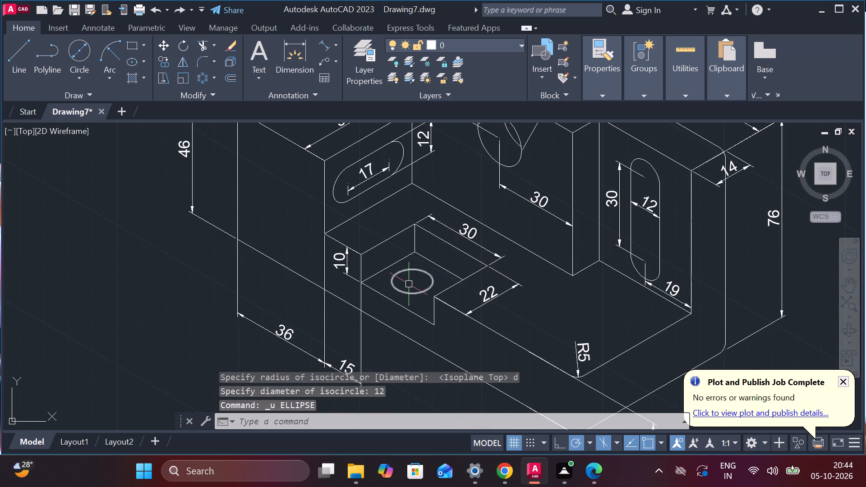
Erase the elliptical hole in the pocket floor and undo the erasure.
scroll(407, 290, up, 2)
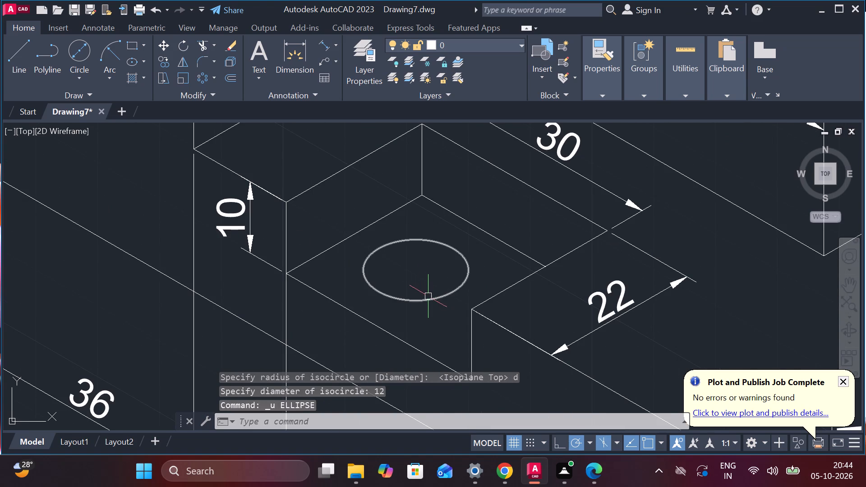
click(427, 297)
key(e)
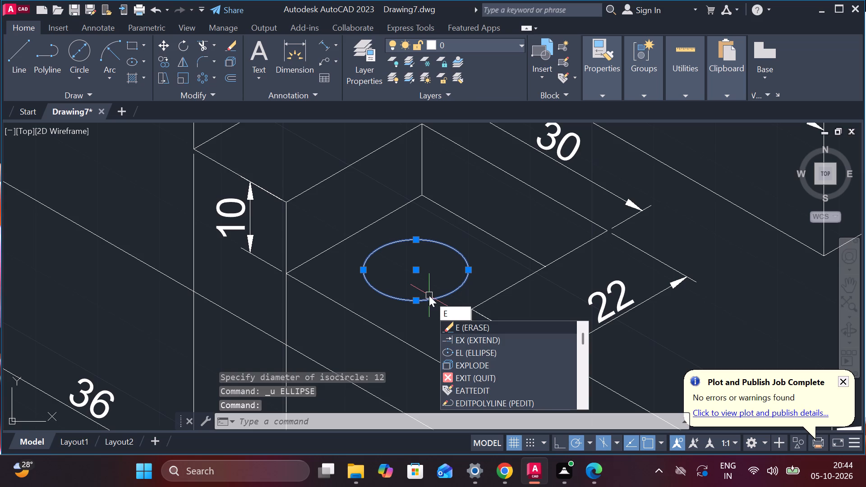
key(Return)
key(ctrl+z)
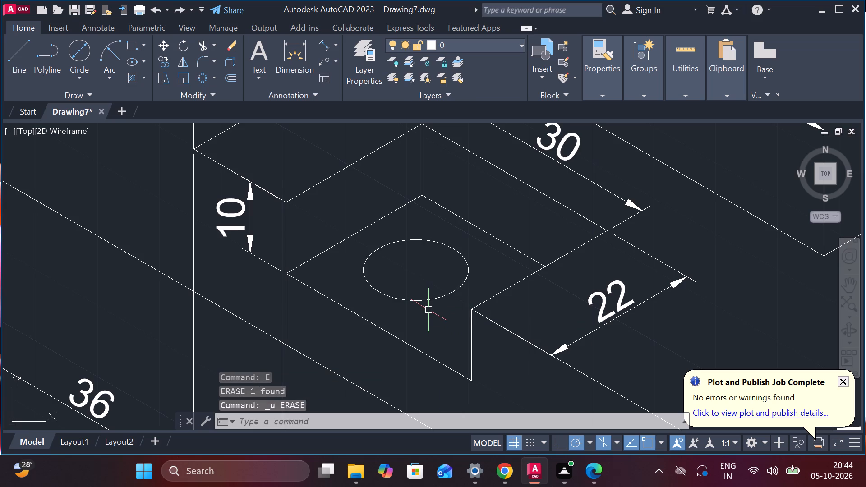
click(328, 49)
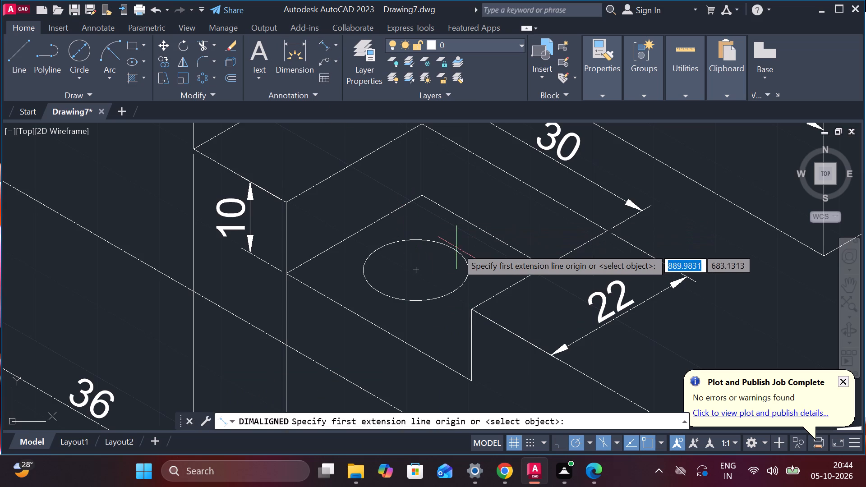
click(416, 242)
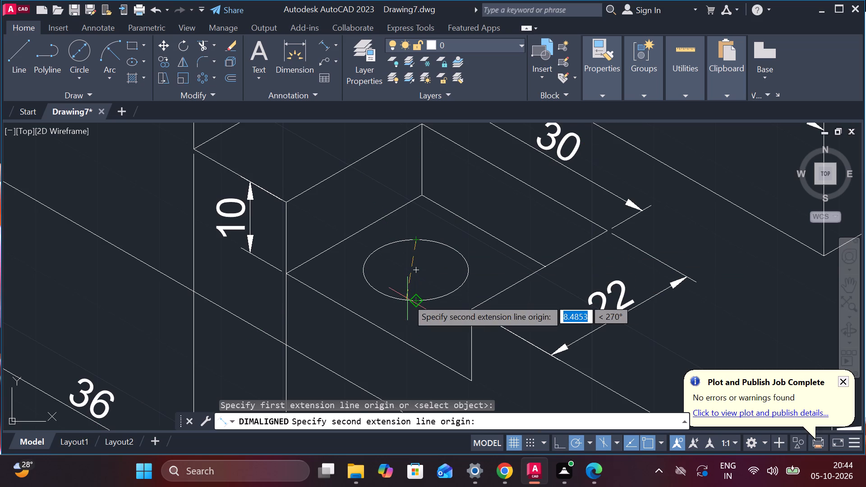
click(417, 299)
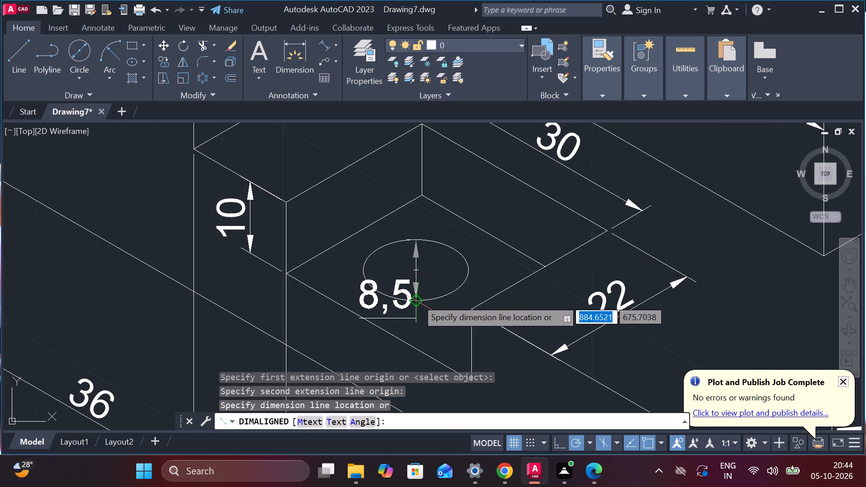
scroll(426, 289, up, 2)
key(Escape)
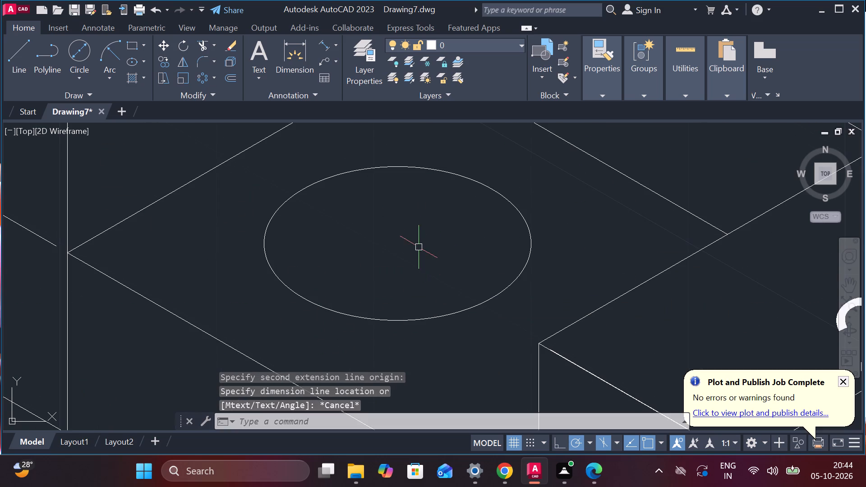
Add an aligned dimension diagonally across the pocket floor's hole through its centre, placing the dimension line slightly above the centre.
key(space)
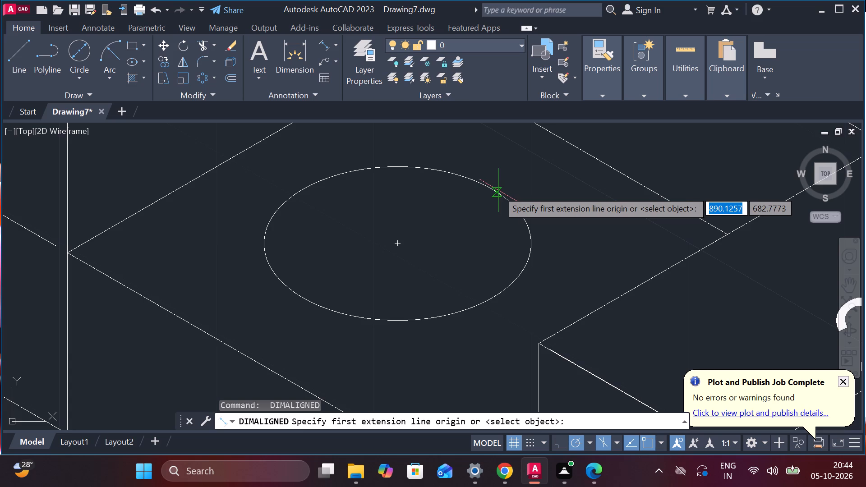
click(498, 190)
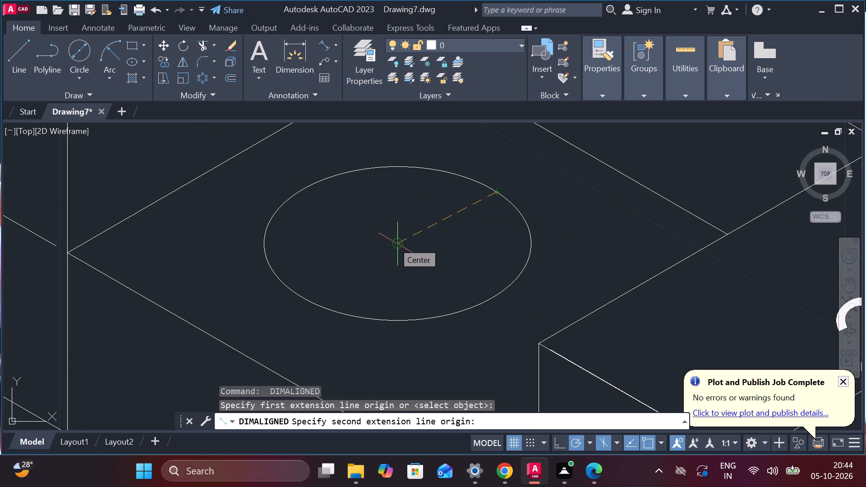
click(300, 296)
scroll(249, 250, down, 2)
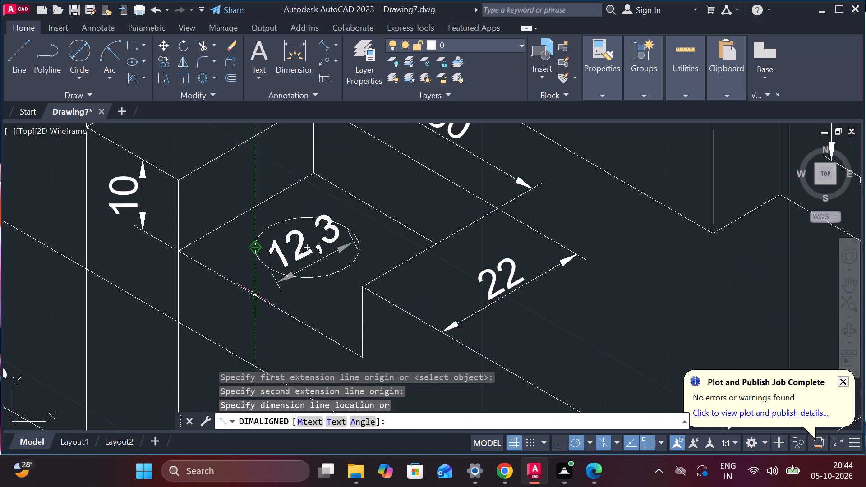
click(239, 272)
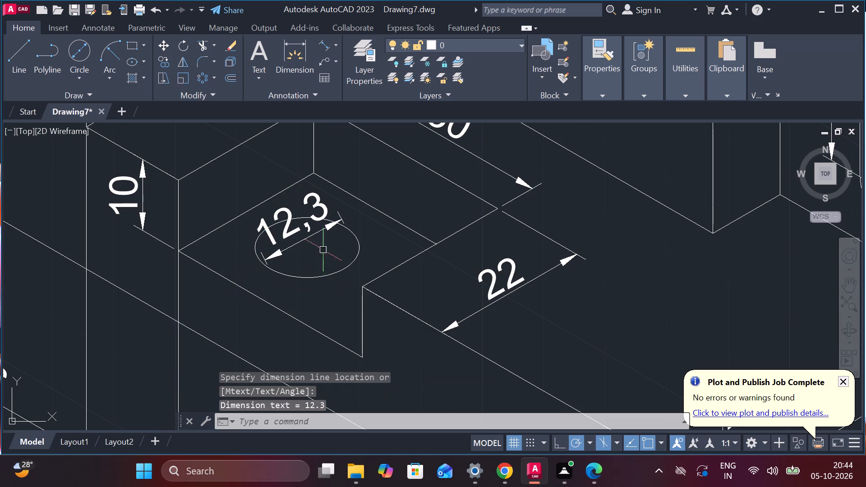
Apply a 150-degree obliquing angle to the aligned dimension across the pocket floor's hole.
click(324, 212)
scroll(324, 212, down, 2)
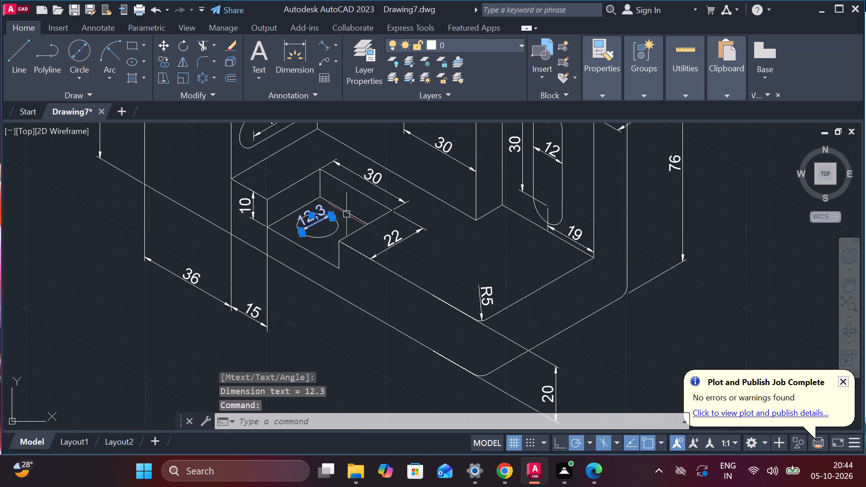
key(Return)
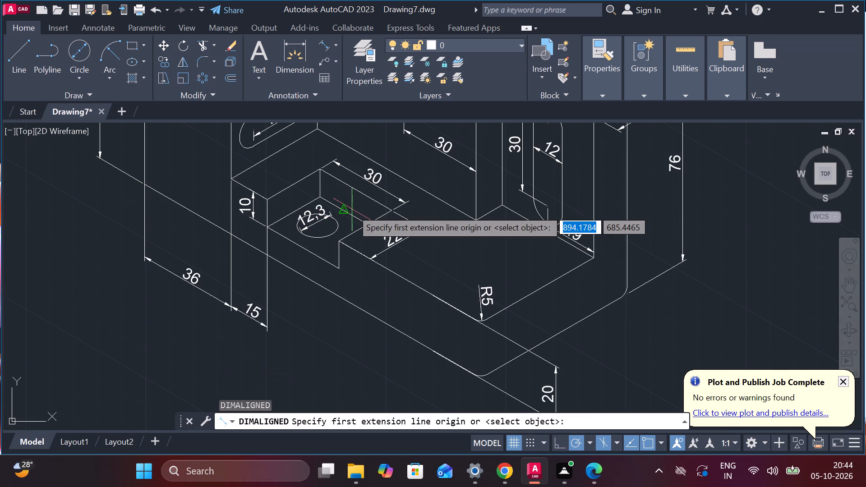
key(Escape)
click(323, 207)
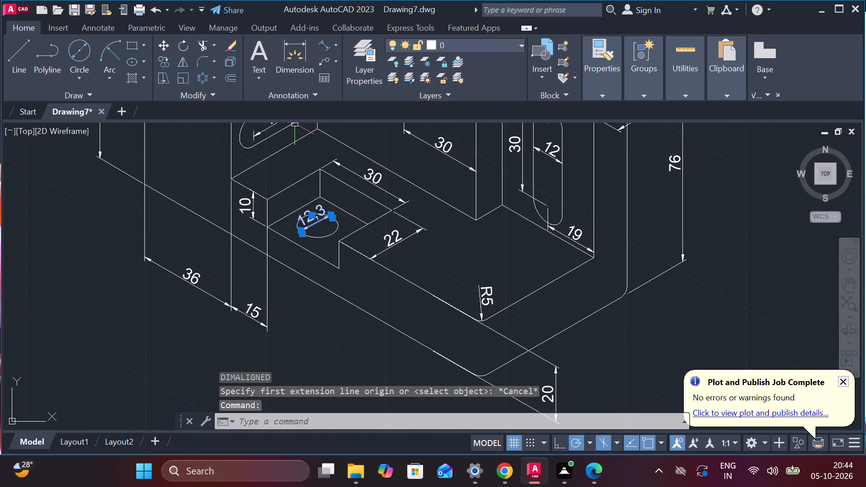
click(110, 32)
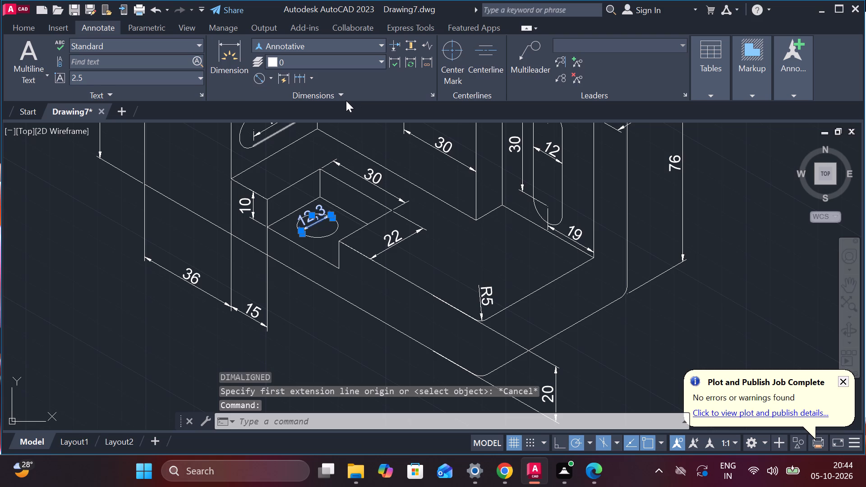
click(346, 101)
click(339, 96)
click(243, 112)
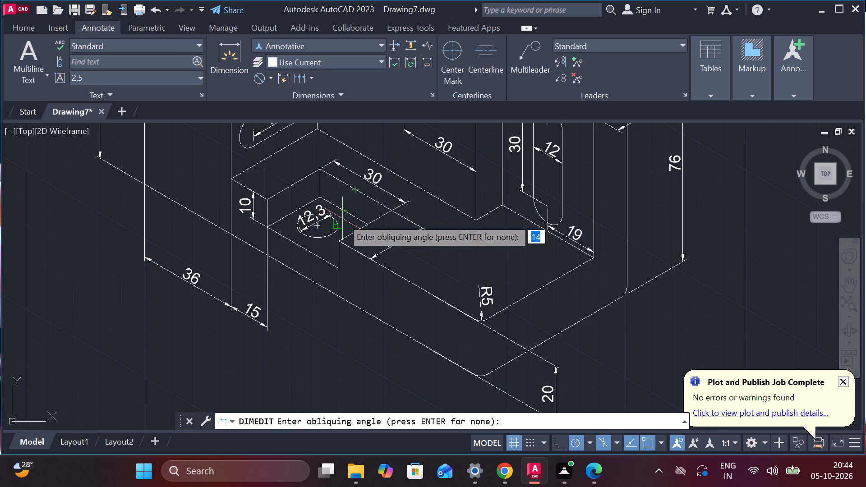
key(1)
text(50)
key(Return)
Set a 90-degree obliquing angle on the width dimension above the back wall's hole so its extension lines run vertically.
scroll(291, 217, up, 2)
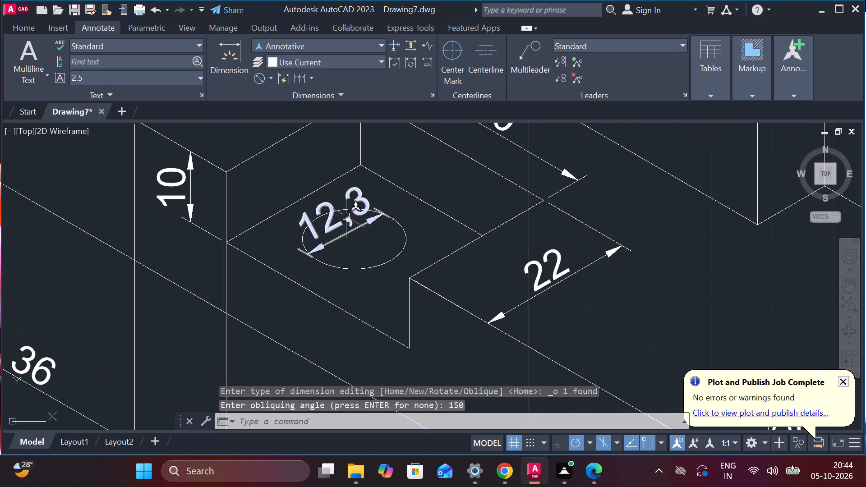
middle_drag(357, 216, 380, 266)
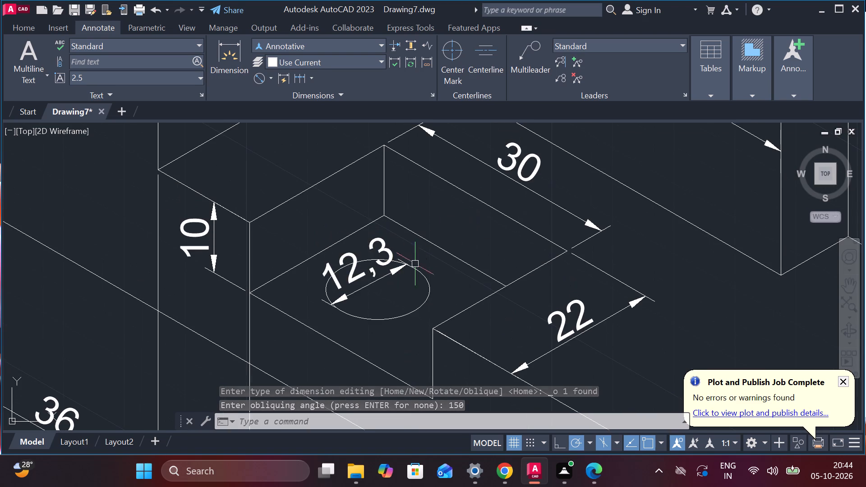
scroll(533, 222, down, 2)
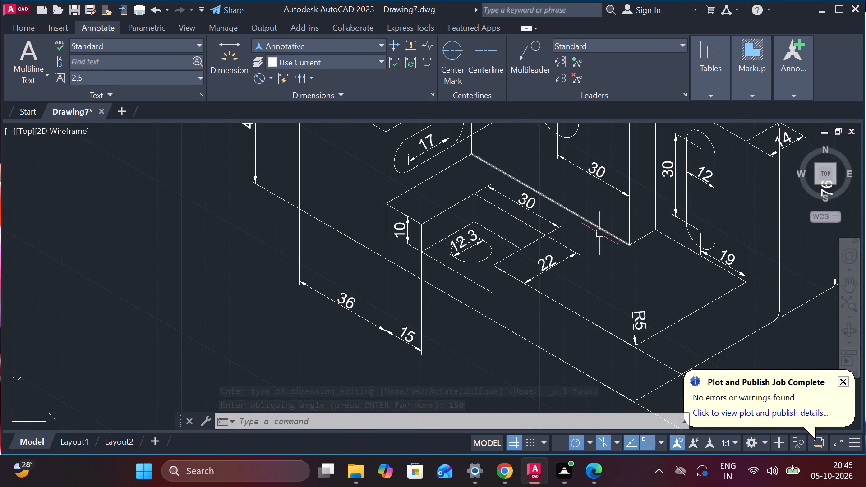
middle_drag(581, 294, 542, 346)
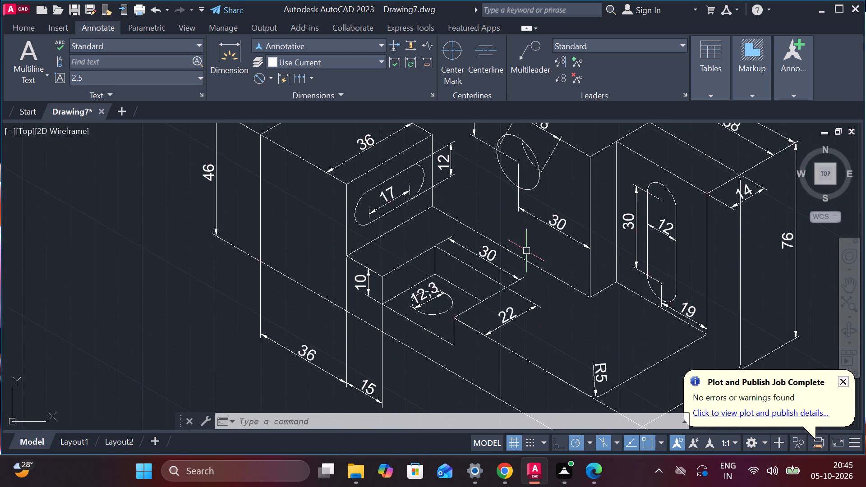
scroll(526, 250, down, 1)
middle_drag(532, 211, 512, 307)
scroll(506, 282, up, 2)
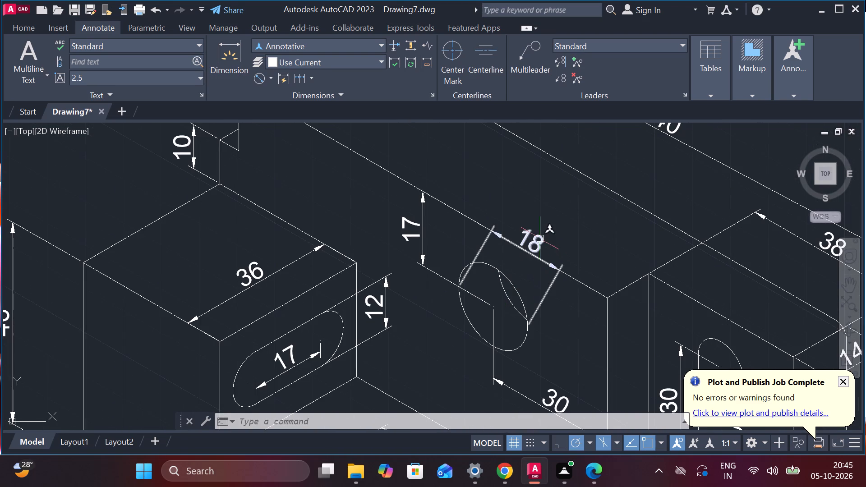
click(536, 239)
key(Return)
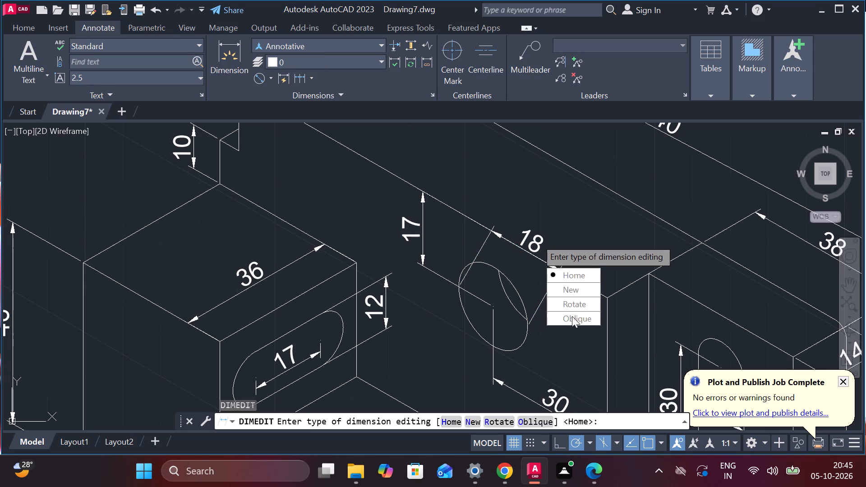
drag(574, 321, 536, 239)
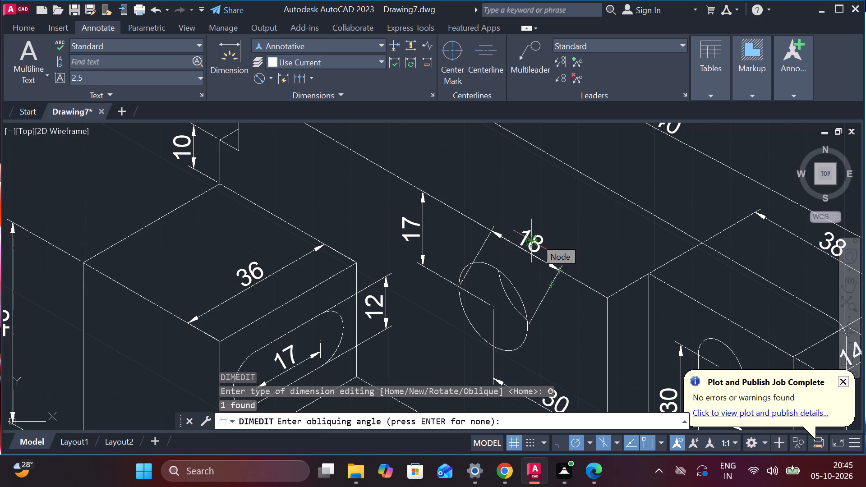
text(90)
key(Return)
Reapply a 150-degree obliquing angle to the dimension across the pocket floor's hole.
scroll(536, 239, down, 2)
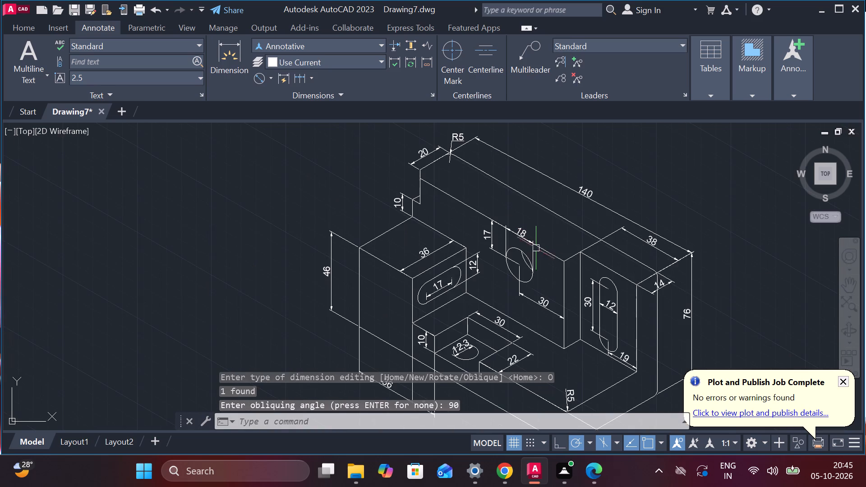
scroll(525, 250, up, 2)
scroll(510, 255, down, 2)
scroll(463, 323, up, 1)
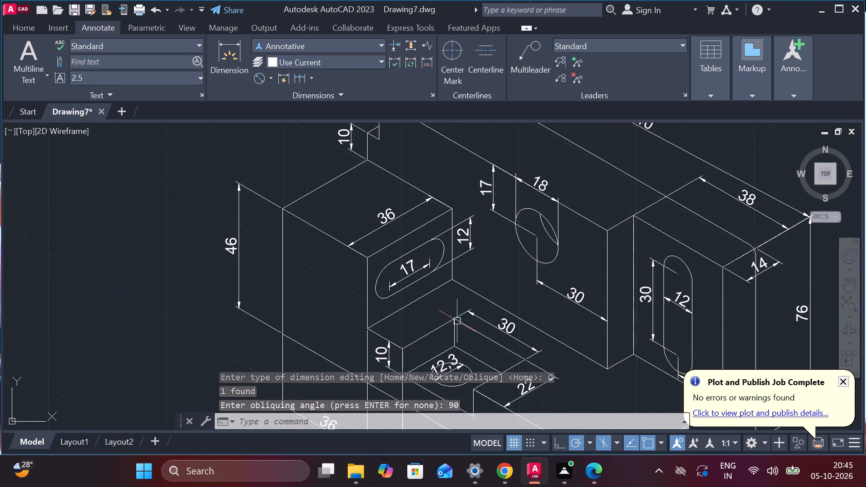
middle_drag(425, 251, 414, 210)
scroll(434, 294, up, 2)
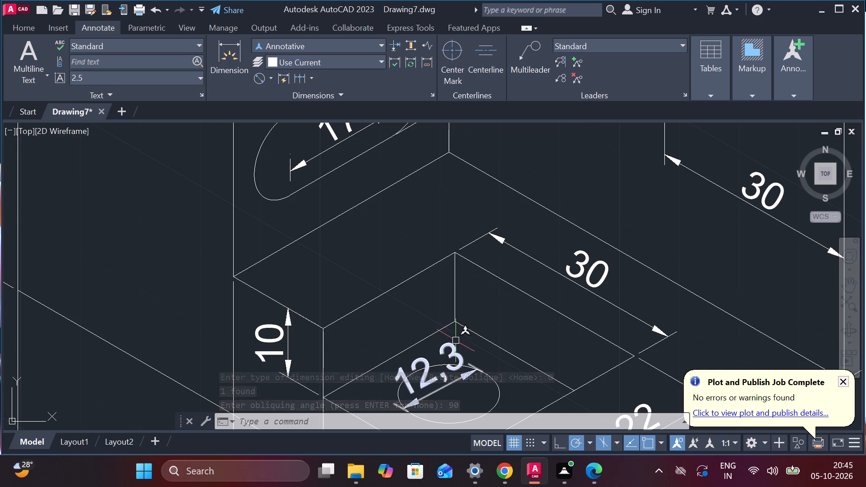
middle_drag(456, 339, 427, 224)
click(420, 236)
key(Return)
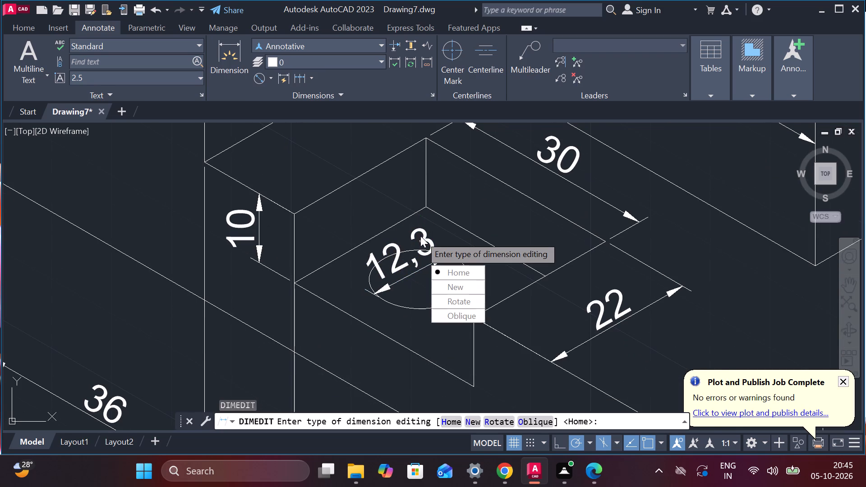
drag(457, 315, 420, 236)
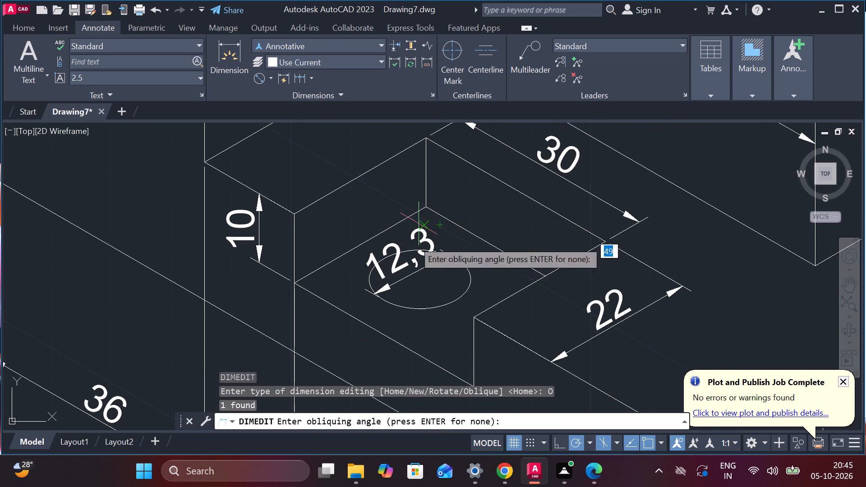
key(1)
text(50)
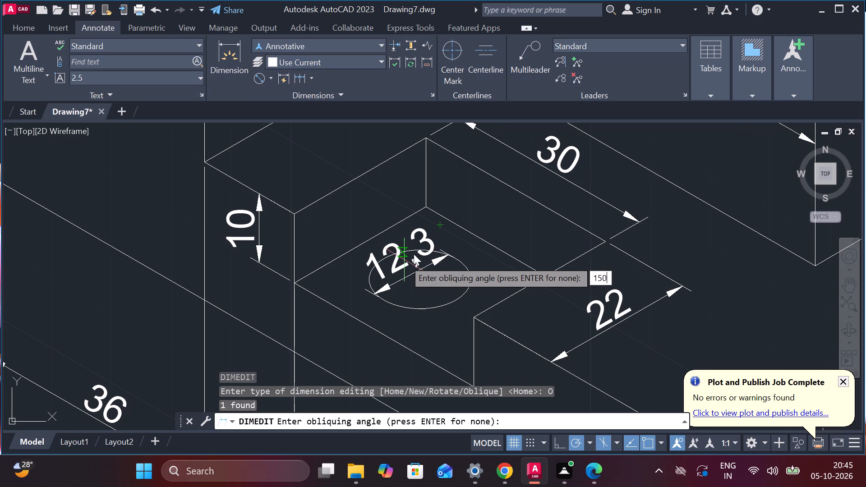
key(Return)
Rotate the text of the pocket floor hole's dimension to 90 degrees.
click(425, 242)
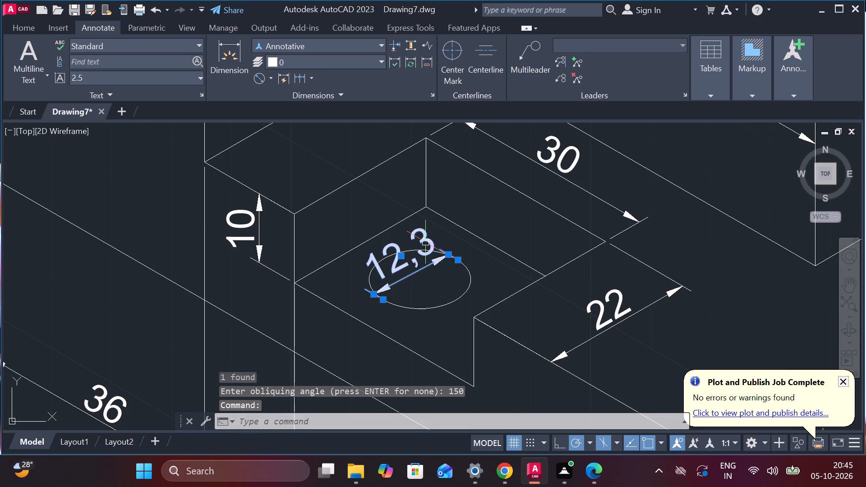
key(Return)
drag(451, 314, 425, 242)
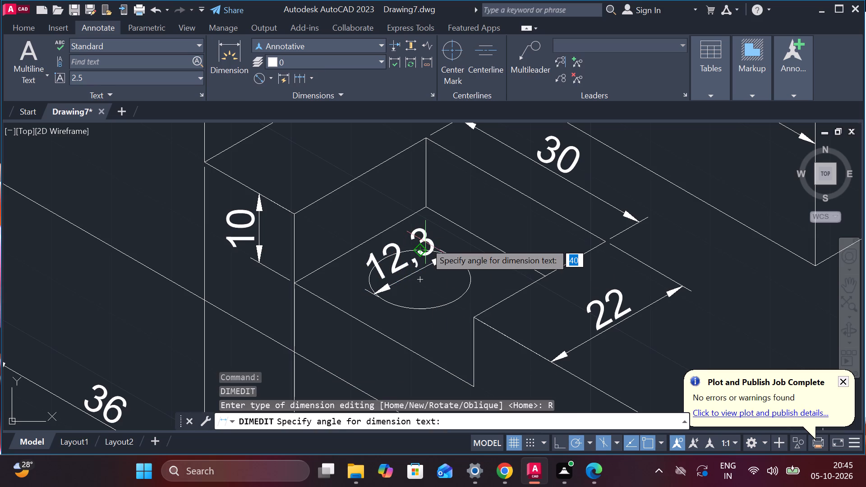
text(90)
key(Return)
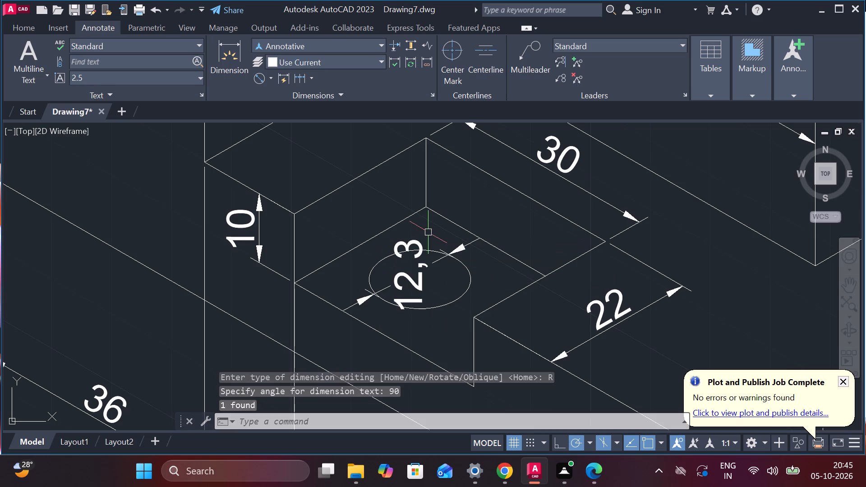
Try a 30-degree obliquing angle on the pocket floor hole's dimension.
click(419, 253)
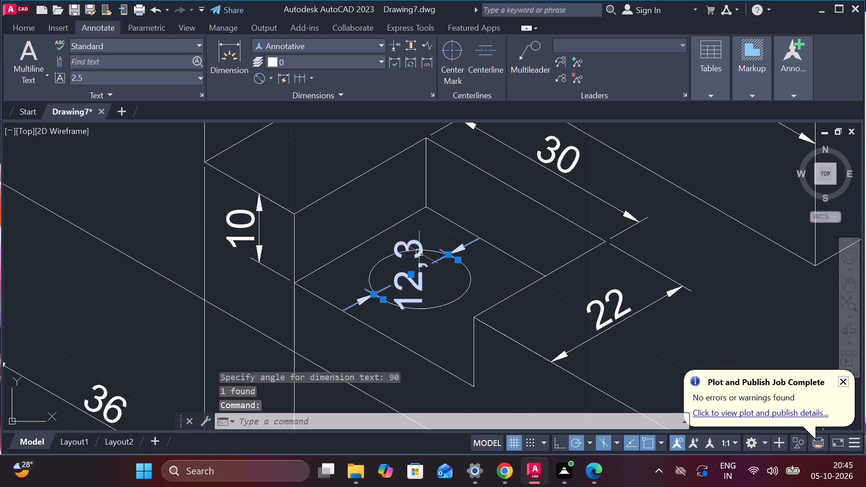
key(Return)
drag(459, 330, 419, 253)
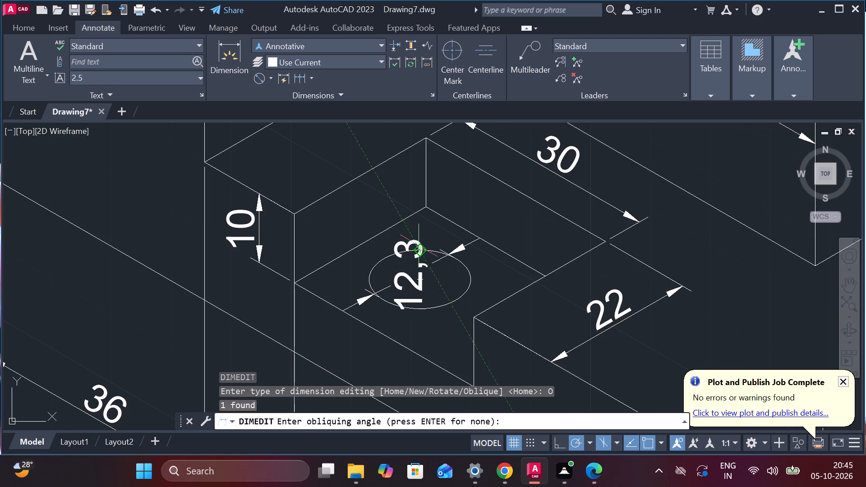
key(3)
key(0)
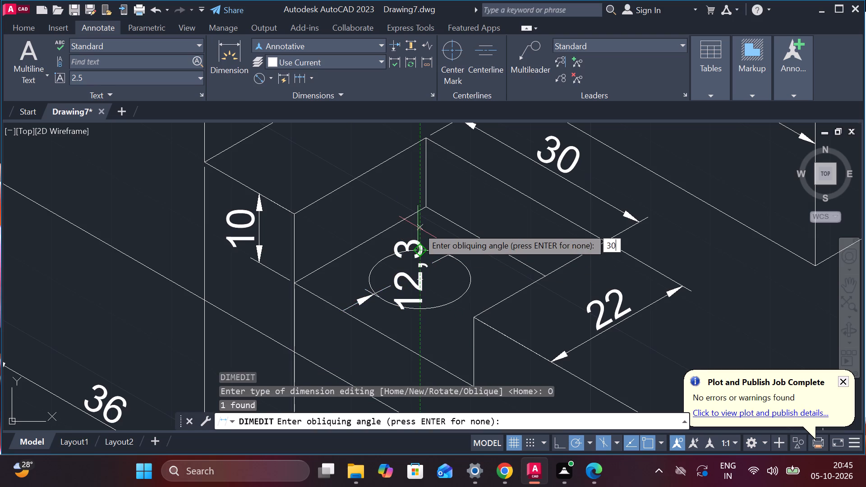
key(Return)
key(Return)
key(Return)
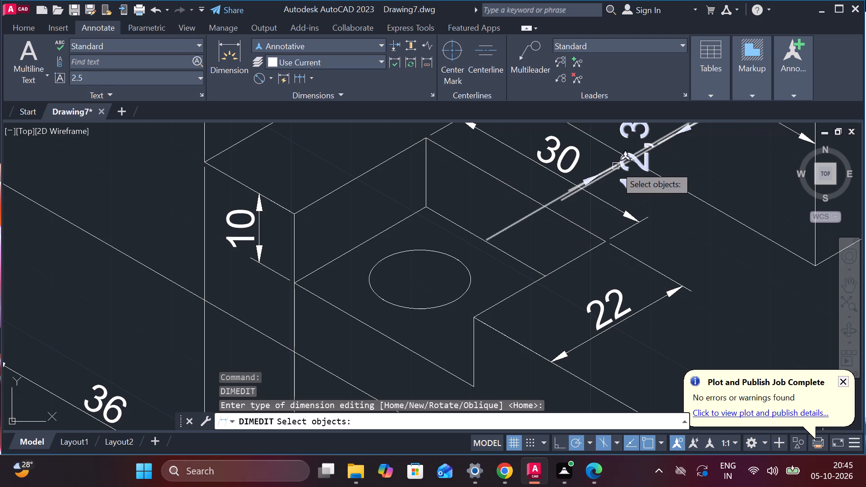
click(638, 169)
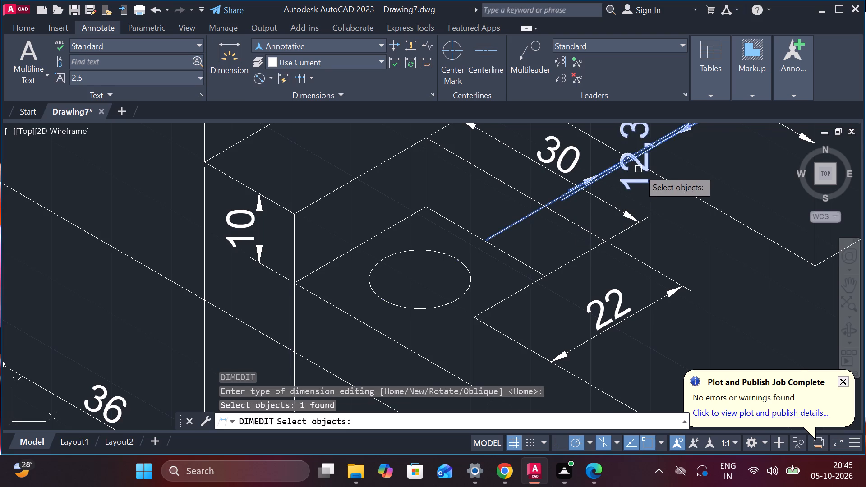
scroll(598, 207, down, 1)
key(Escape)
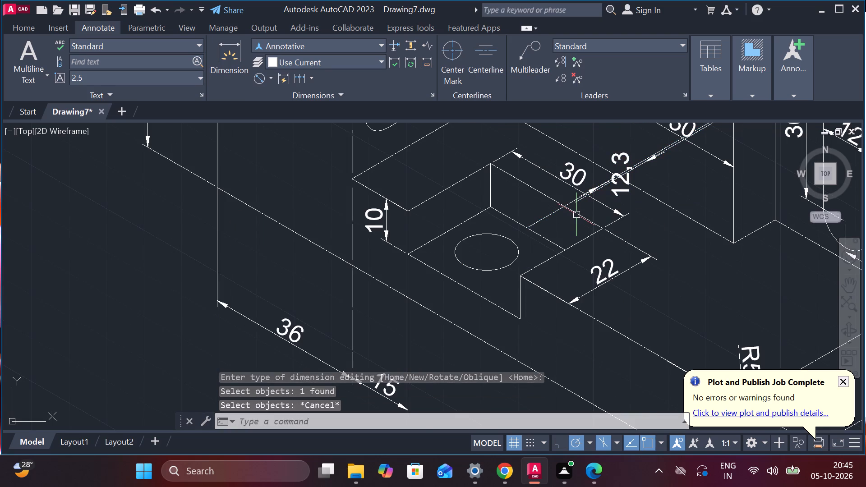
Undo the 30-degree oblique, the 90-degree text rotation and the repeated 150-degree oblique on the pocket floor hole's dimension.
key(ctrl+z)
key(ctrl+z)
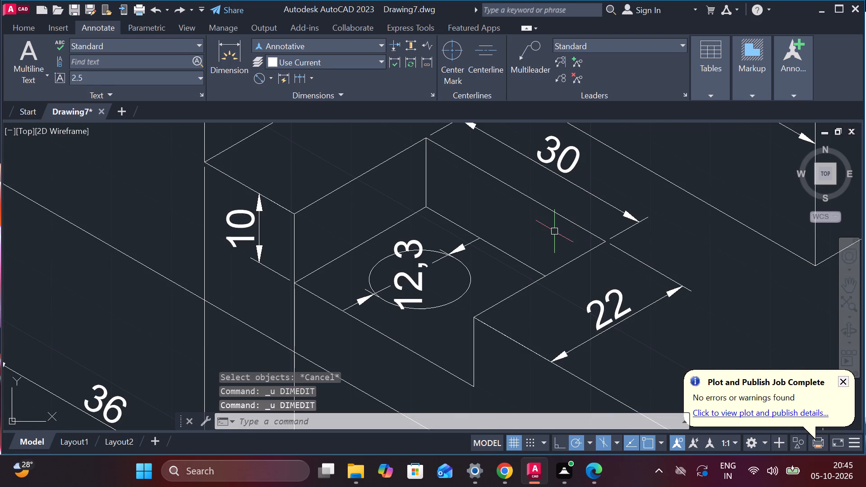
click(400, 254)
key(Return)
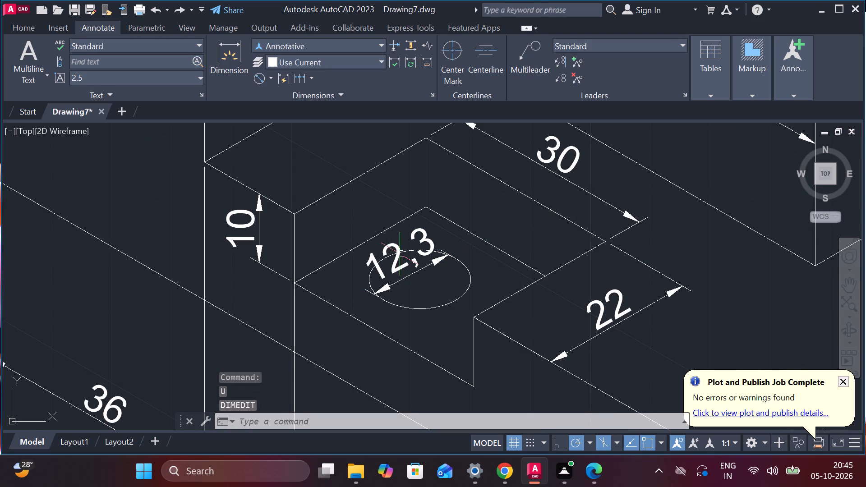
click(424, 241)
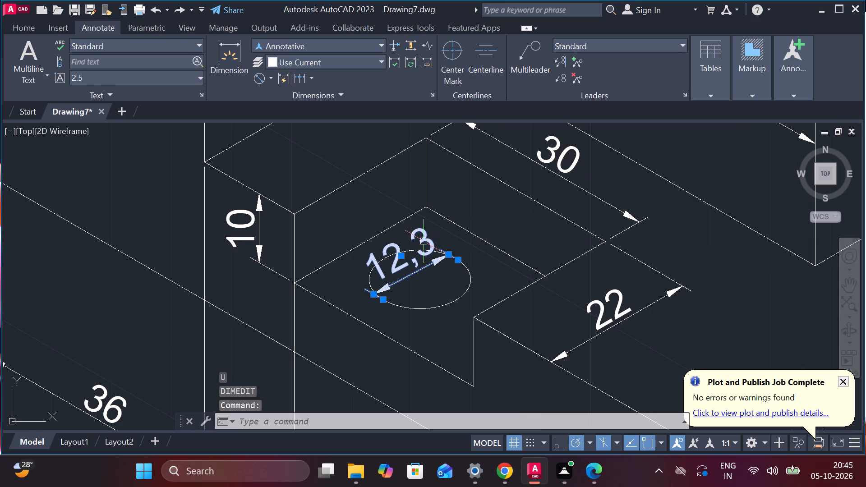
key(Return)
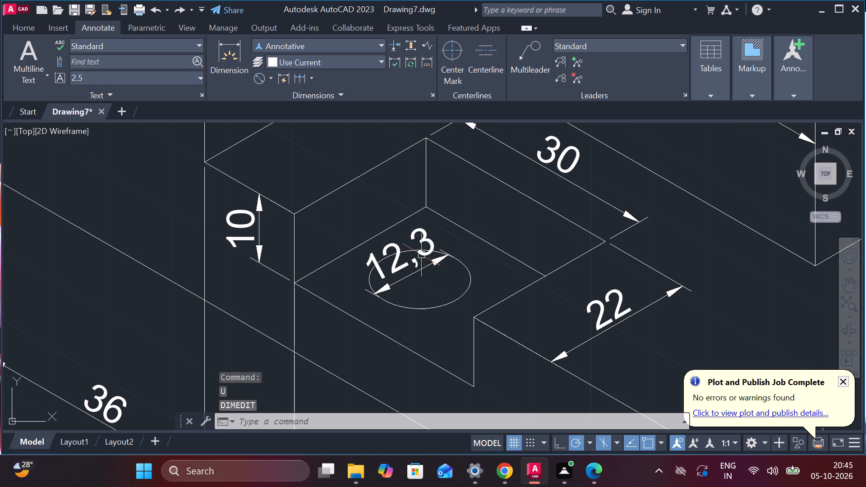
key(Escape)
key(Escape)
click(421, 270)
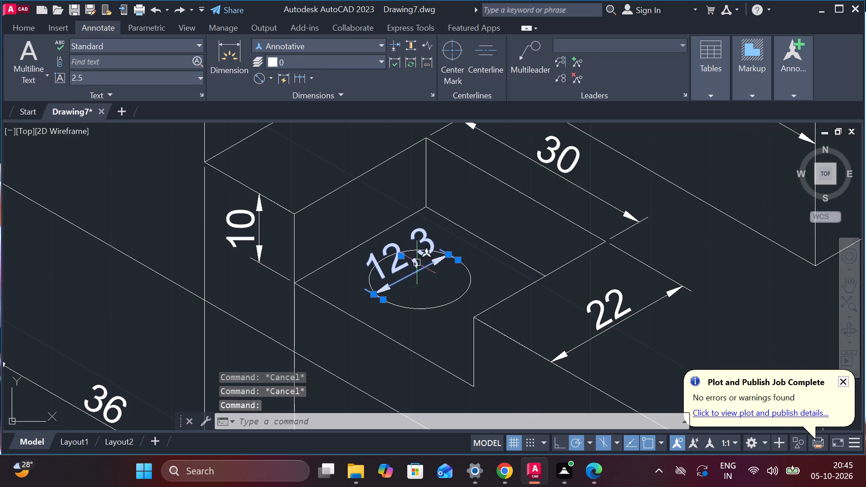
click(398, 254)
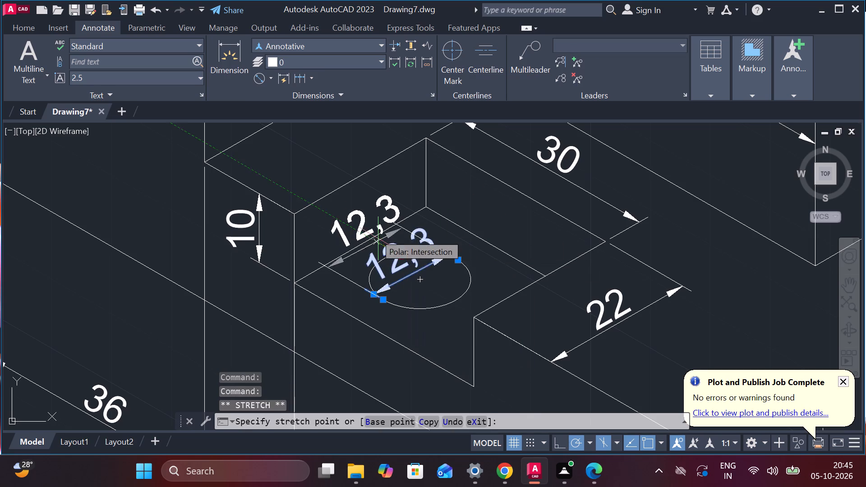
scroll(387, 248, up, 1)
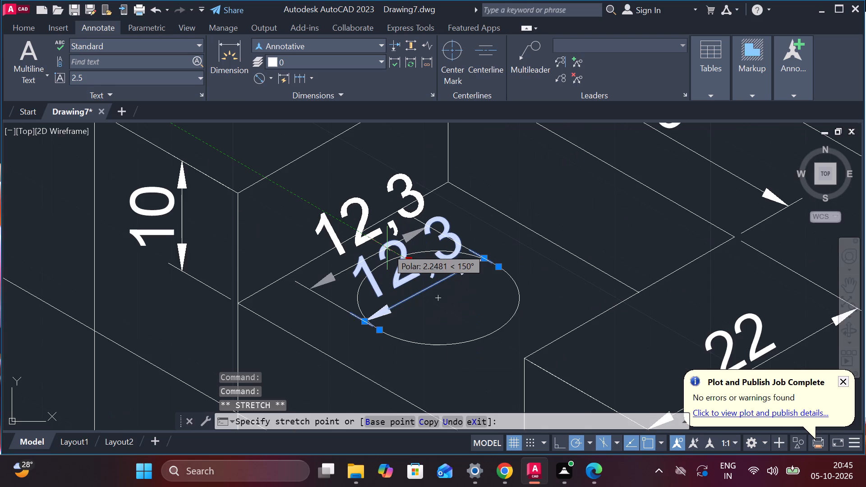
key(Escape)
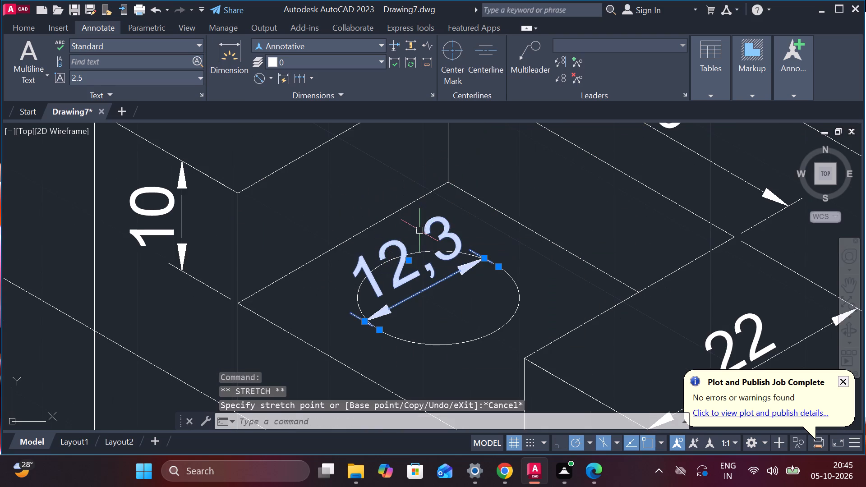
Erase the selected dimension across the pocket floor's hole.
key(e)
key(Return)
Add an aligned dimension across the pocket floor's hole from its upper-left edge to its lower-right edge, placed above the hole.
click(275, 77)
click(287, 126)
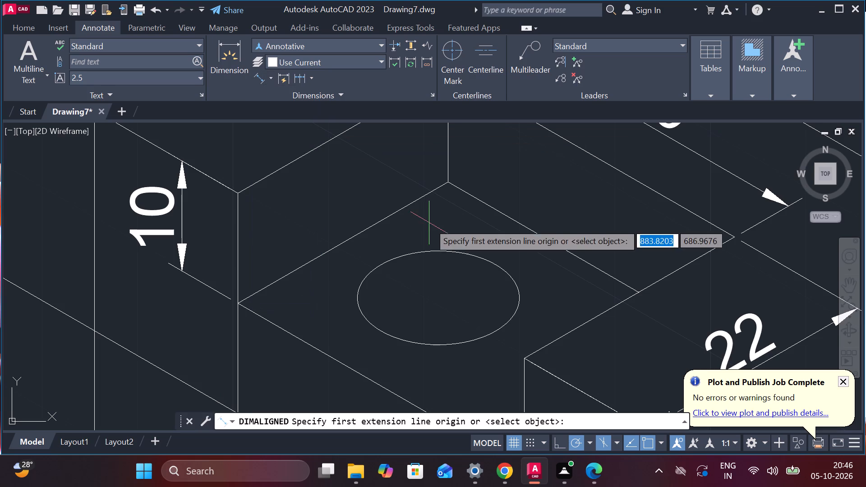
click(378, 269)
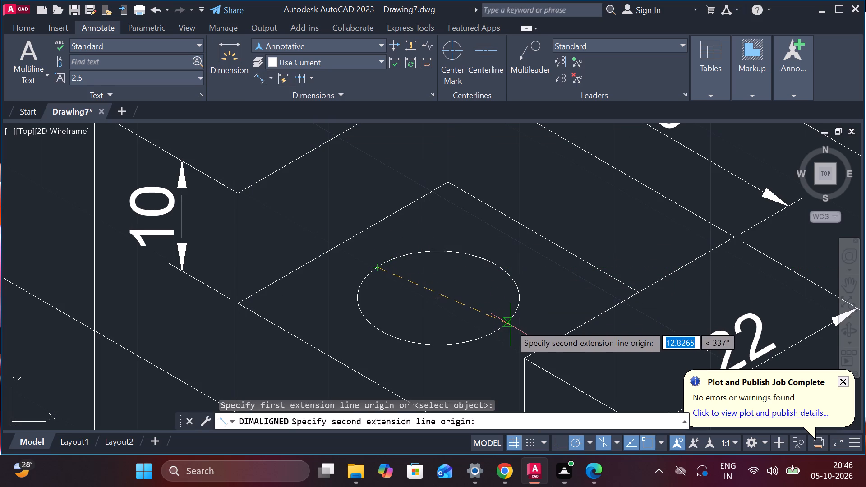
click(510, 325)
click(556, 280)
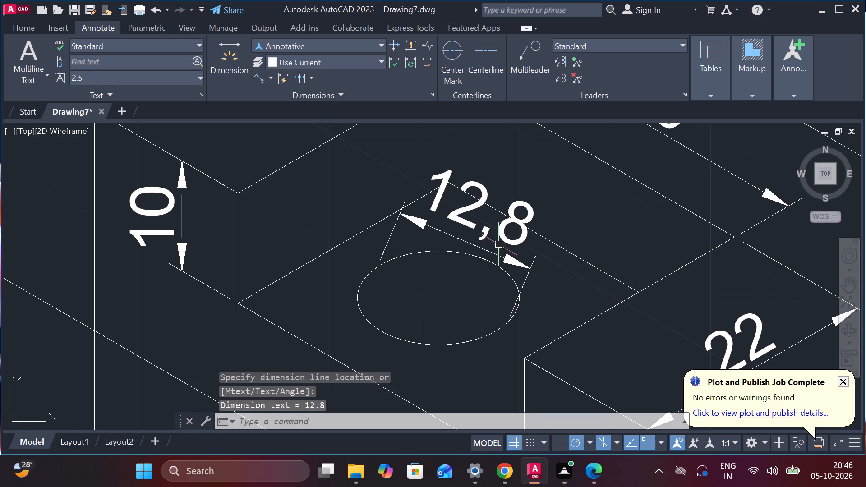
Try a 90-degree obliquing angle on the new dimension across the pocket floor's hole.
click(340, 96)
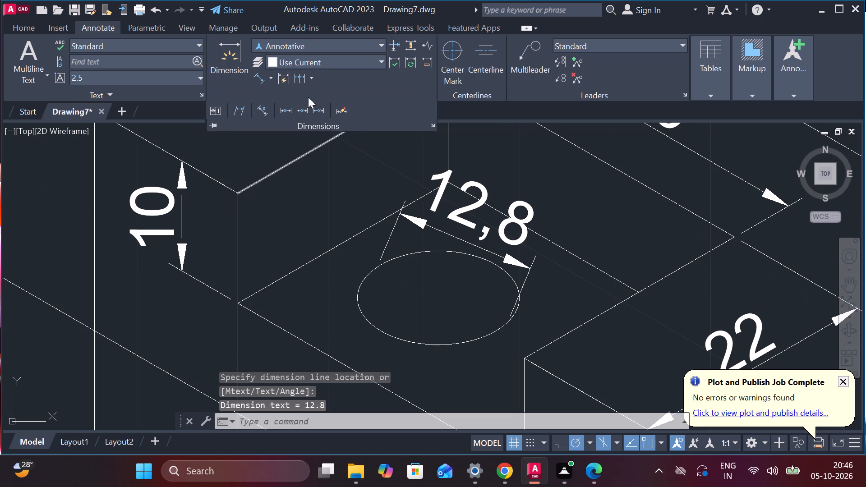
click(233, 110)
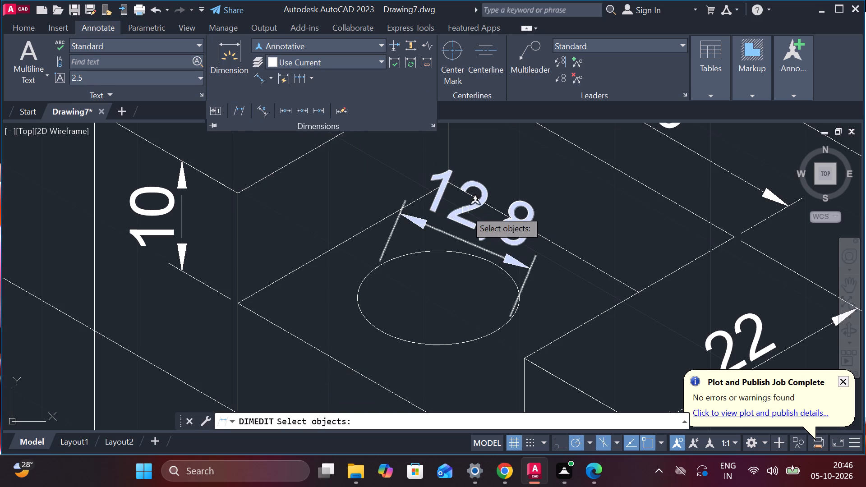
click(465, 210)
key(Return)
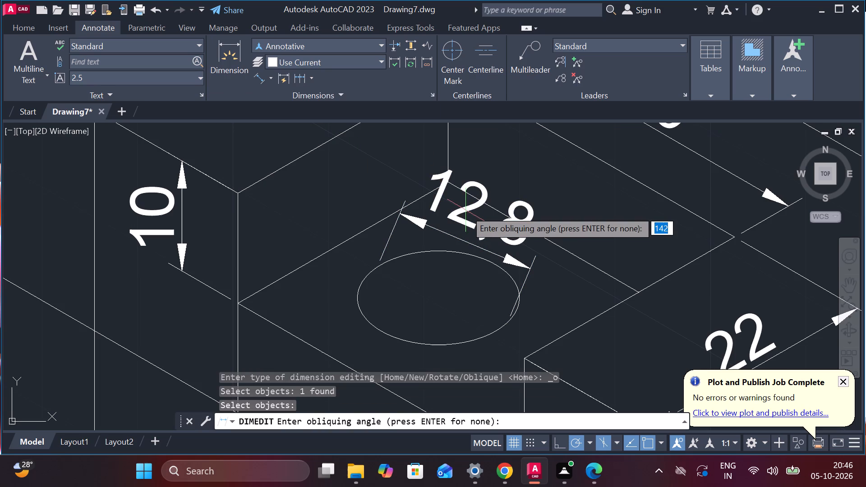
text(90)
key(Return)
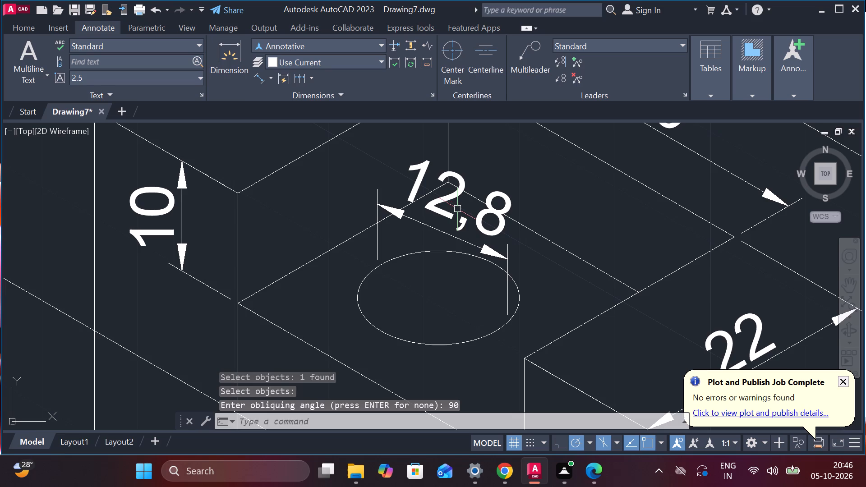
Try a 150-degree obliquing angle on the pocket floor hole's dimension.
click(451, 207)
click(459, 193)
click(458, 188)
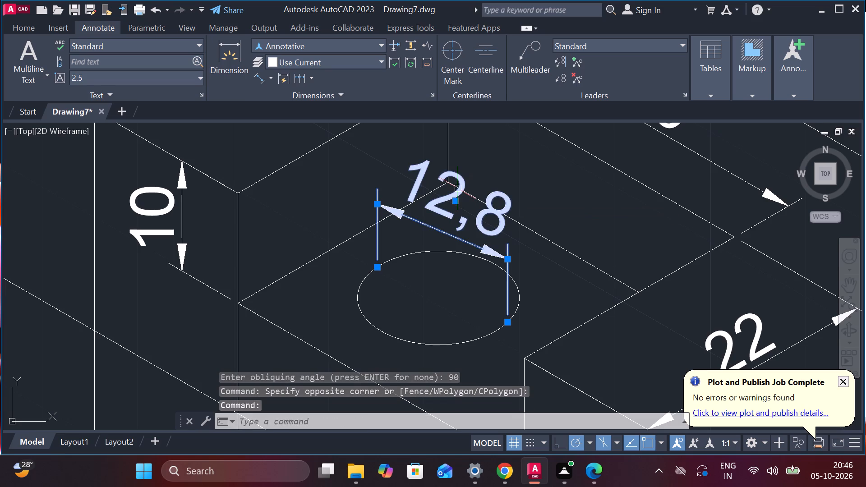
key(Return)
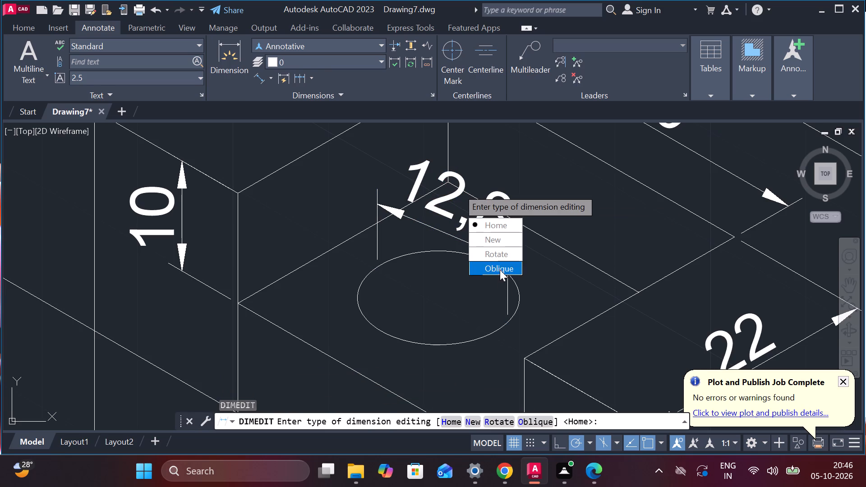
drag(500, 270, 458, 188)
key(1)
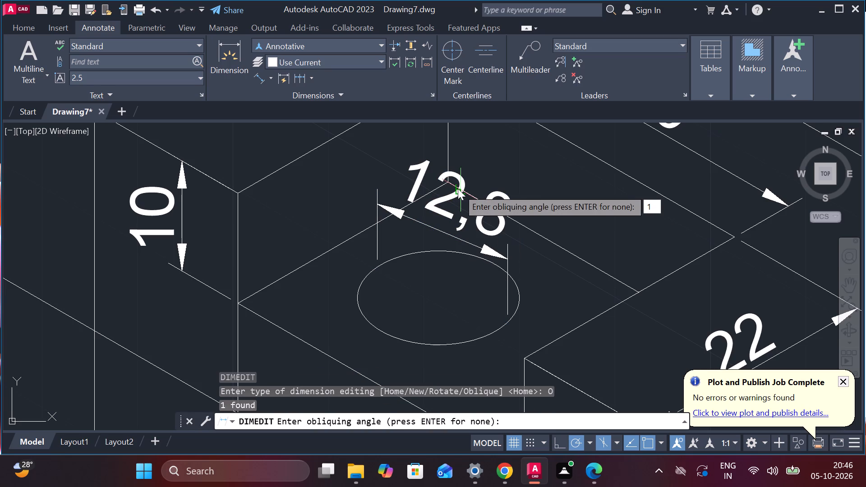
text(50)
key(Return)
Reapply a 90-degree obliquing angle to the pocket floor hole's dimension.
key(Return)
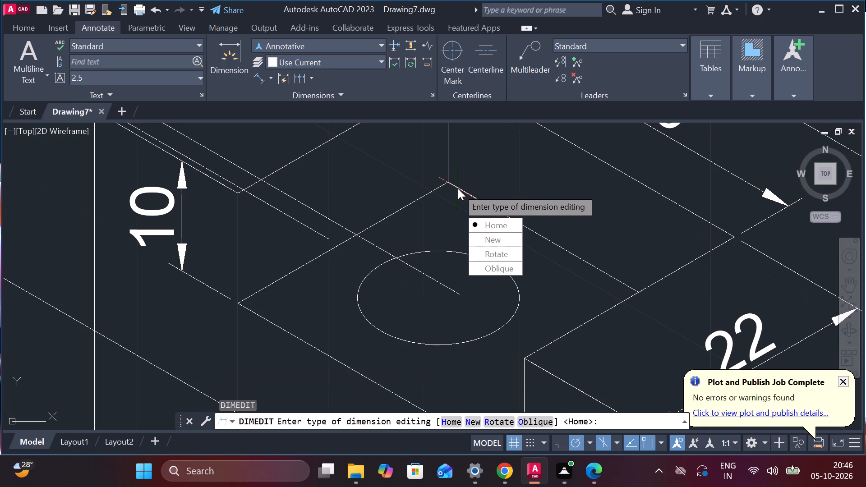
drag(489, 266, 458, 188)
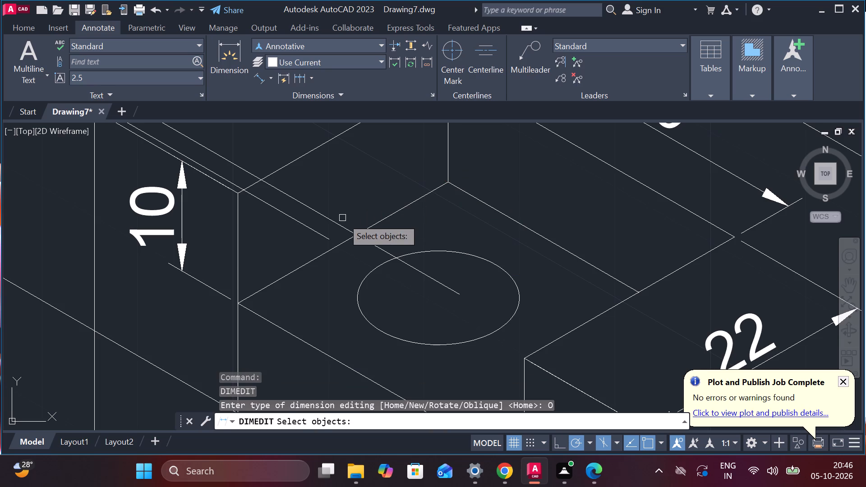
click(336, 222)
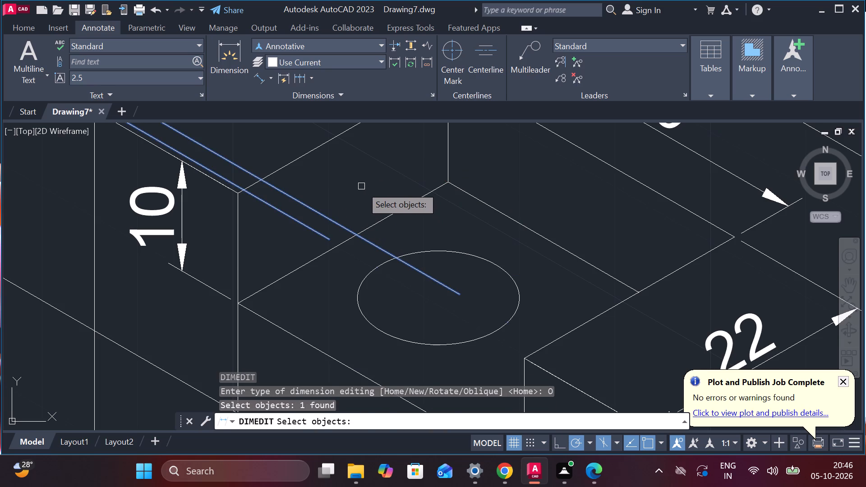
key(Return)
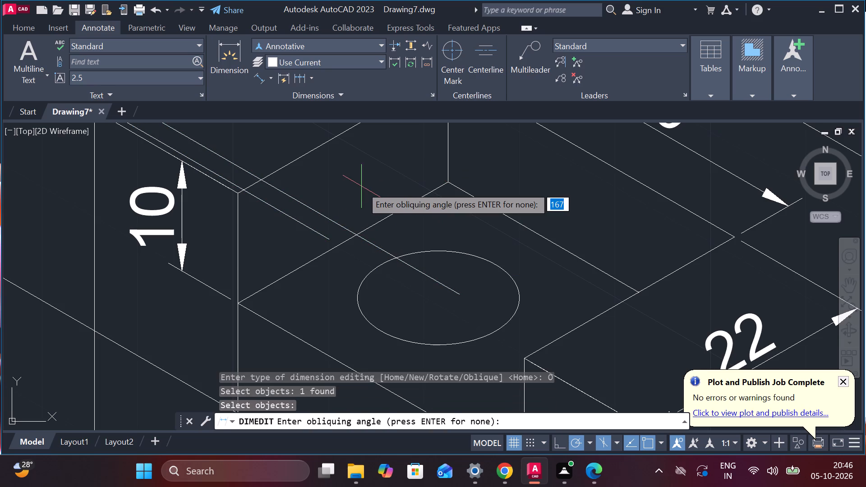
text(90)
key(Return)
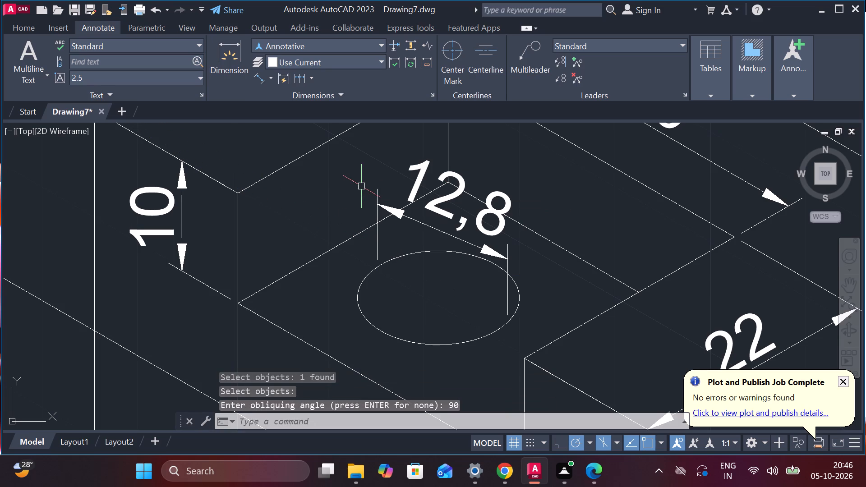
Oblique the pocket floor hole's dimension to 30 degrees.
scroll(462, 186, down, 1)
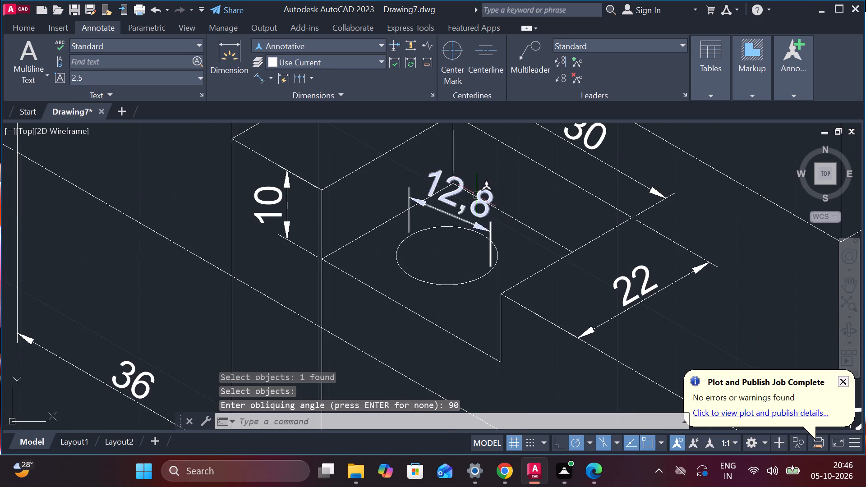
scroll(477, 195, down, 3)
scroll(492, 195, up, 2)
click(454, 201)
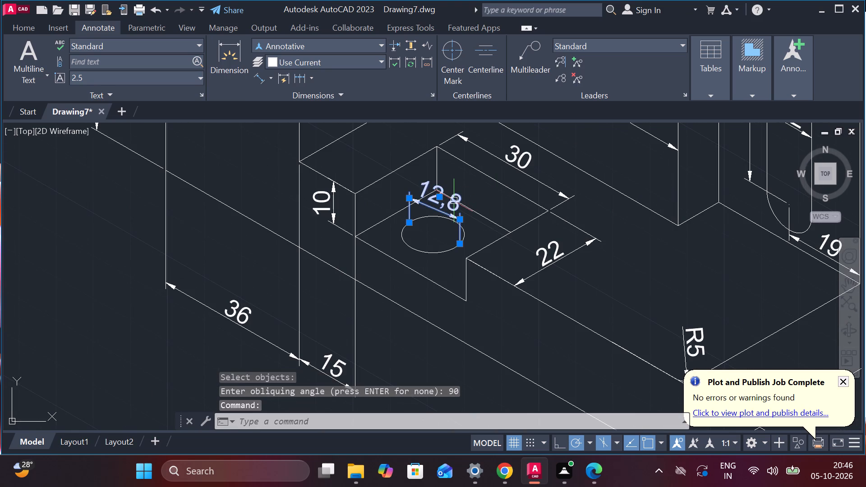
key(Return)
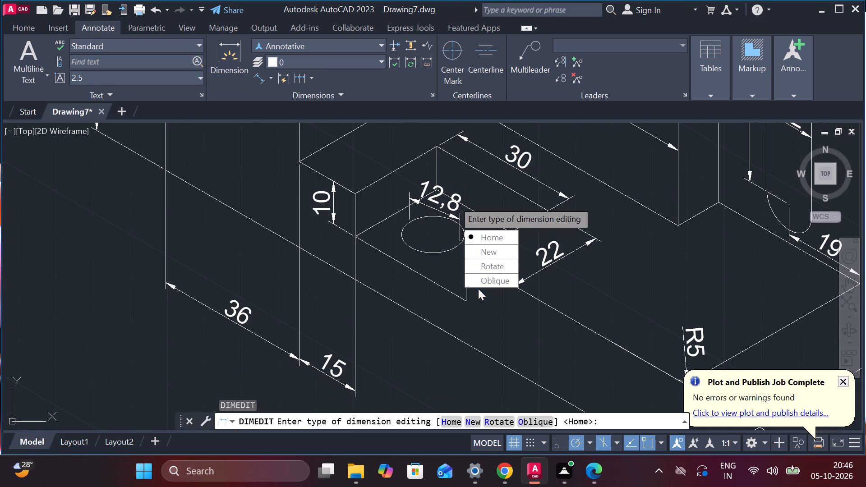
drag(484, 283, 454, 201)
key(3)
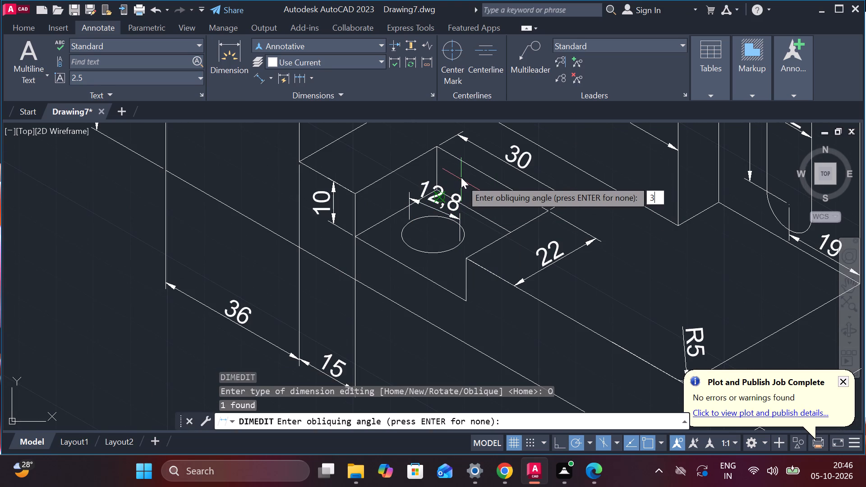
key(0)
key(Return)
Replace the text of the pocket floor hole's dimension with Ø12, using the diameter symbol.
scroll(505, 211, up, 1)
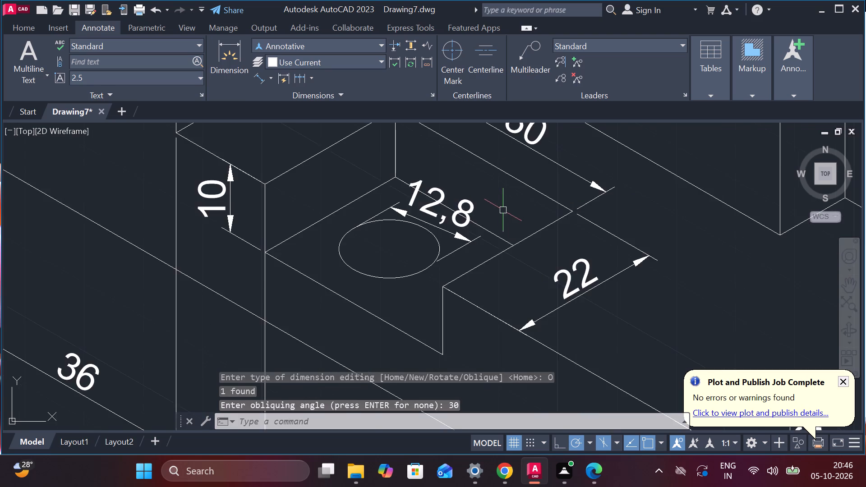
scroll(503, 199, up, 1)
double_click(439, 219)
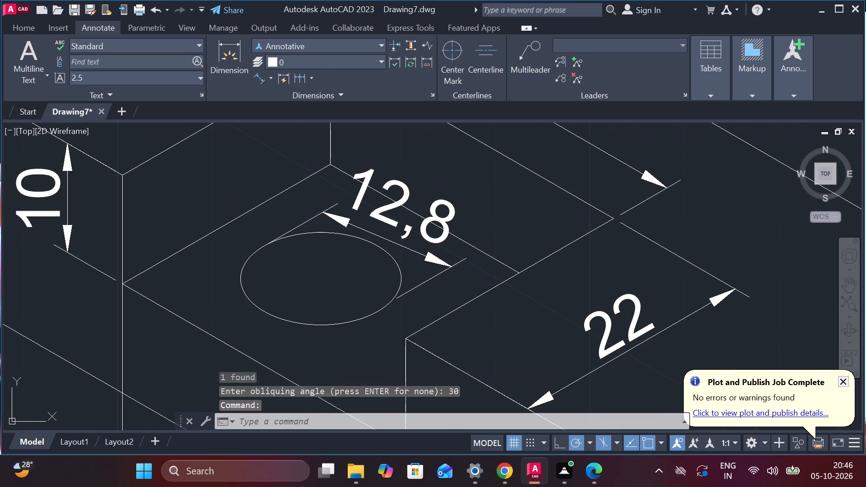
key(Right)
key(Right)
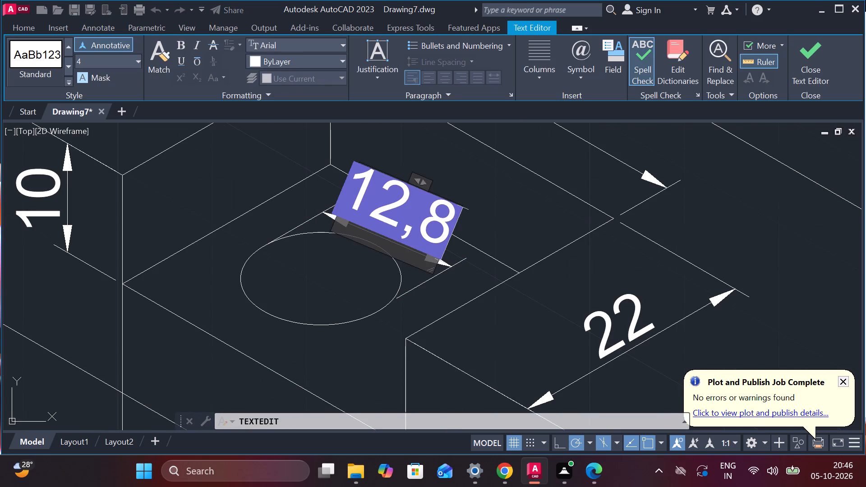
key(BackSpace)
text(12)
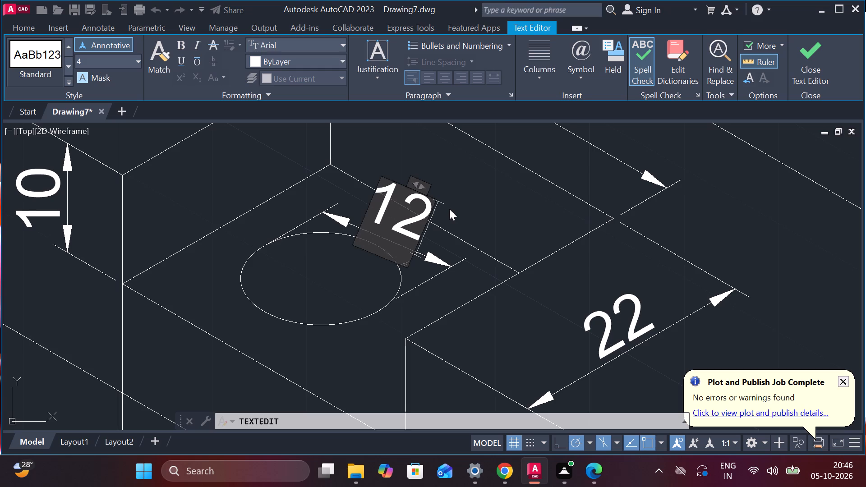
key(Left)
key(Left)
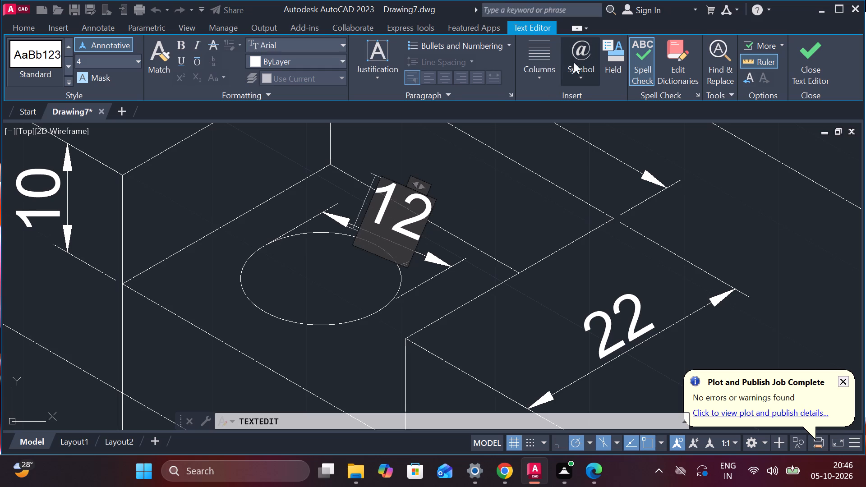
click(574, 48)
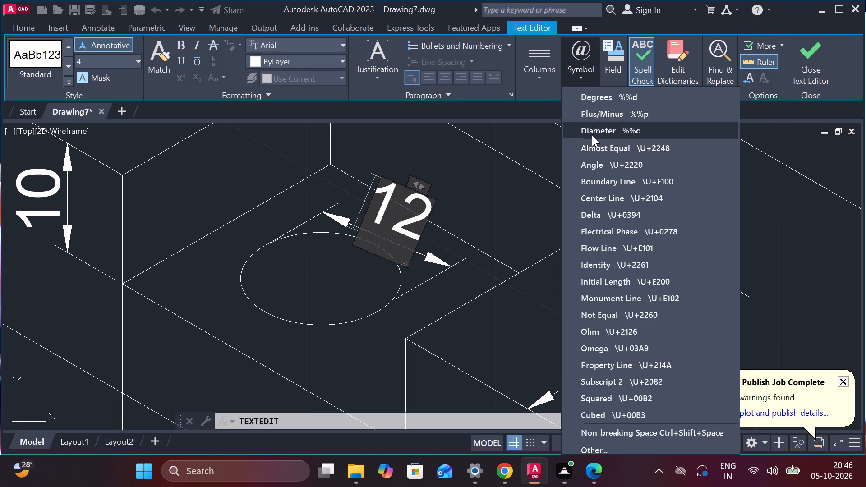
click(592, 135)
click(808, 49)
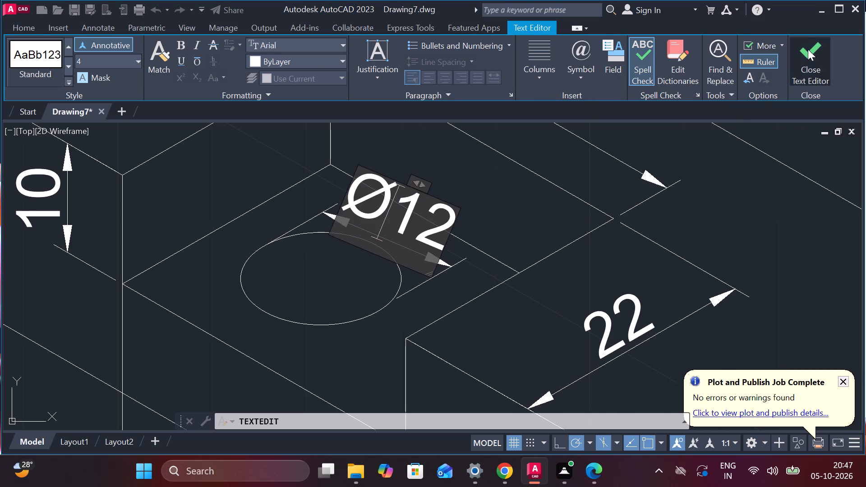
Review the dimensions across the whole isometric block, including the back wall hole and the slots.
scroll(469, 211, down, 2)
scroll(507, 208, down, 2)
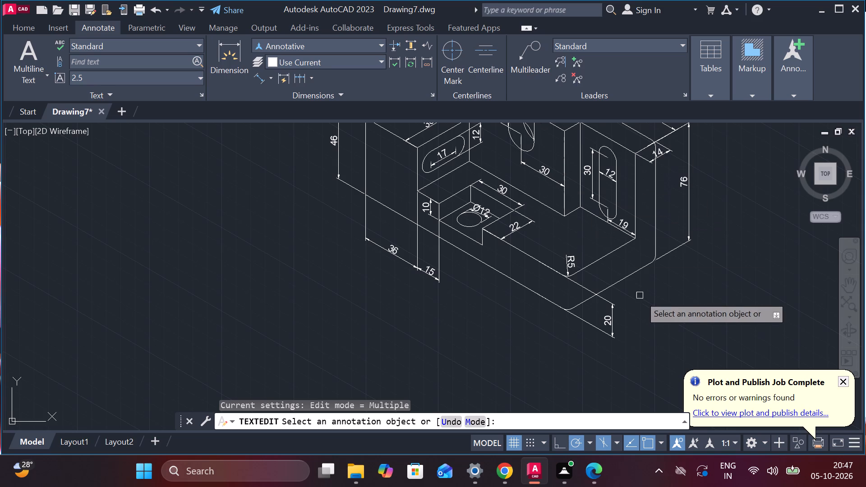
scroll(744, 200, up, 1)
scroll(677, 220, down, 1)
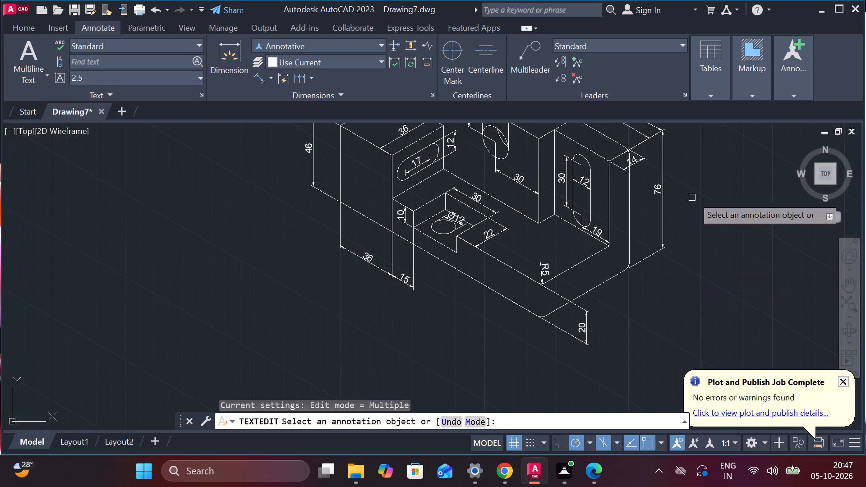
middle_drag(649, 215, 543, 276)
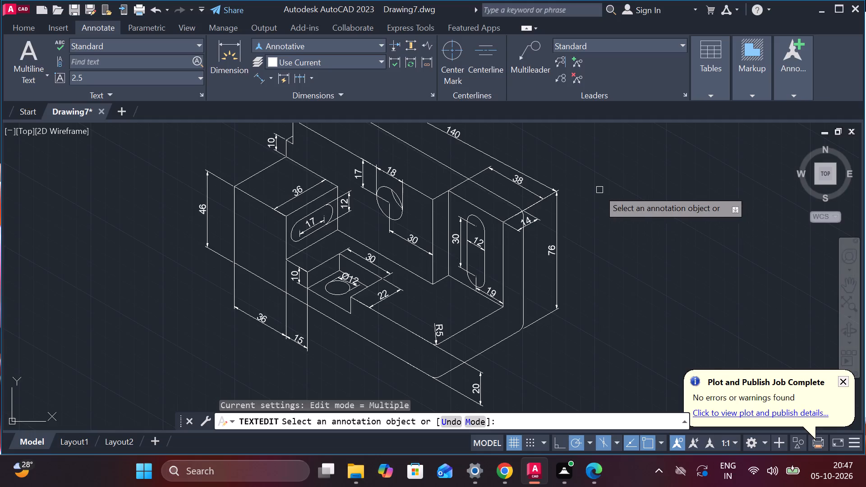
scroll(595, 185, down, 1)
scroll(548, 131, up, 1)
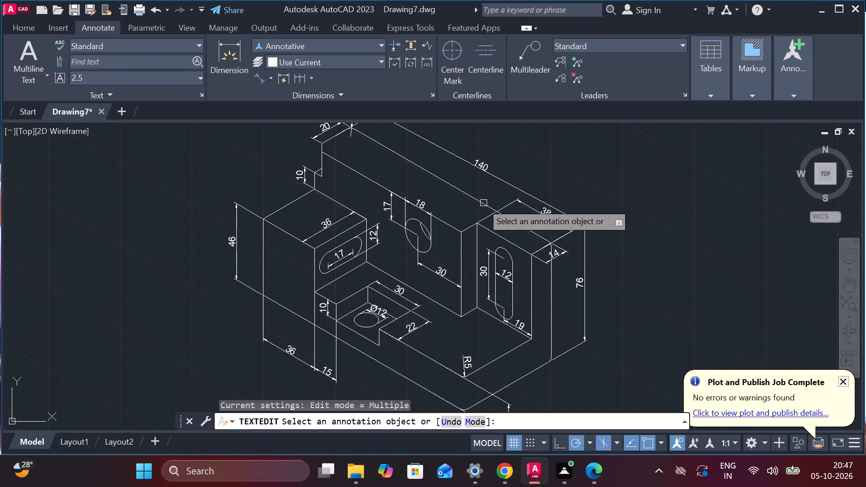
scroll(449, 200, up, 2)
key(Escape)
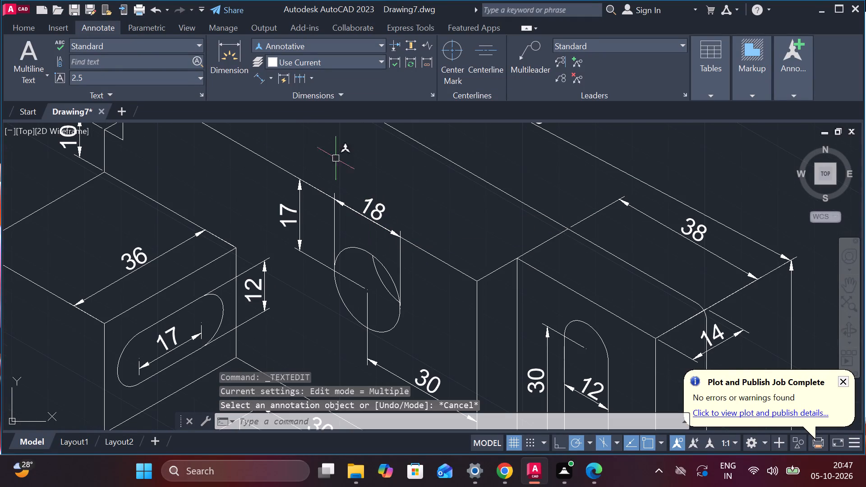
Set the current dimension style to Standard.
click(31, 19)
click(344, 44)
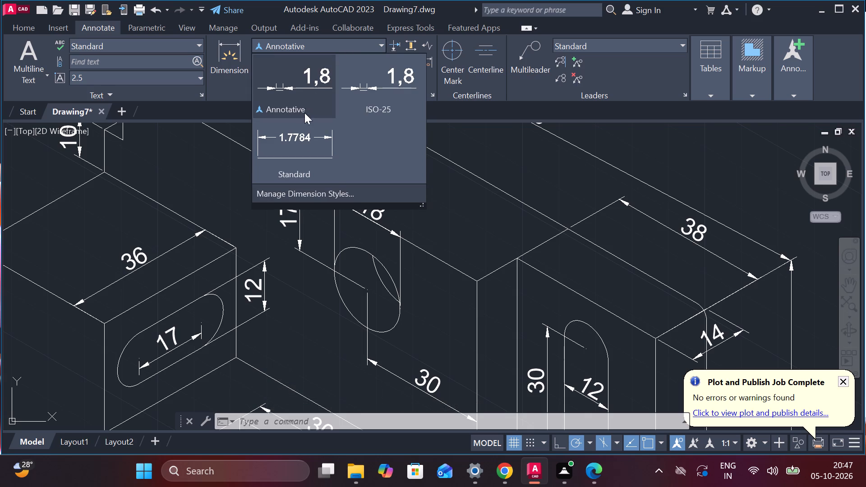
click(301, 152)
key(Escape)
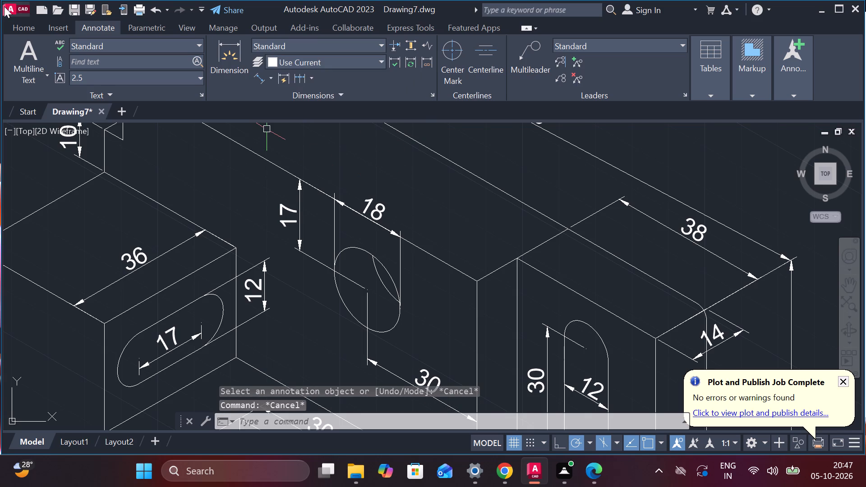
Move the back wall hole's 18 dimension down closer to the hole, clear of the wall's top edge.
click(24, 26)
scroll(380, 232, up, 1)
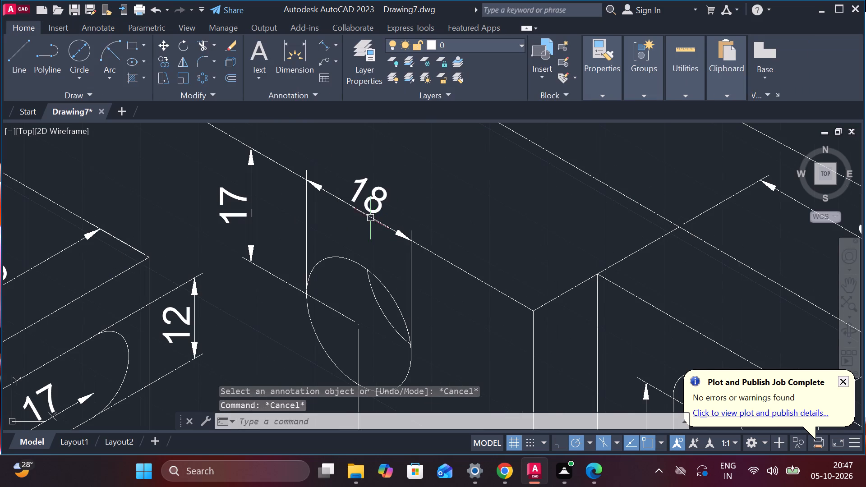
click(368, 210)
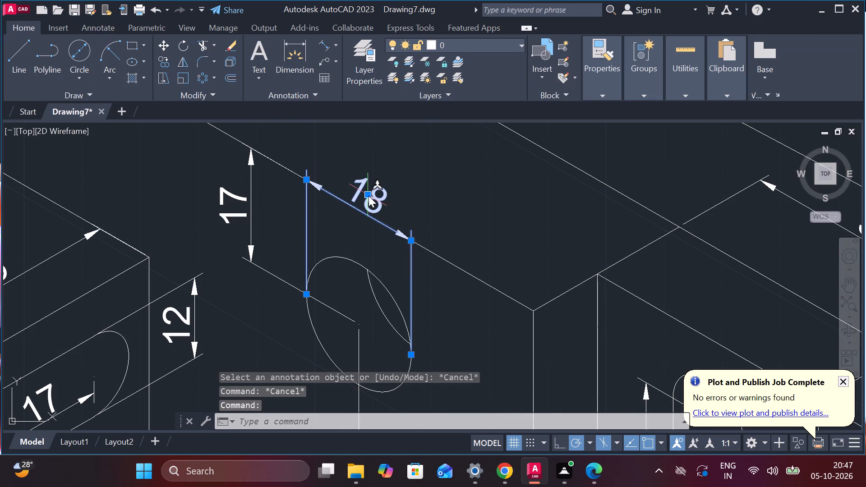
click(369, 196)
click(361, 238)
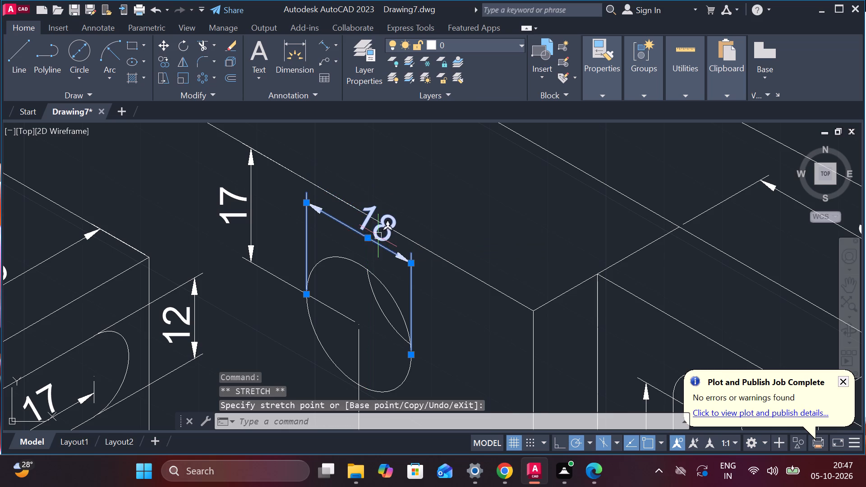
key(Escape)
scroll(385, 219, down, 3)
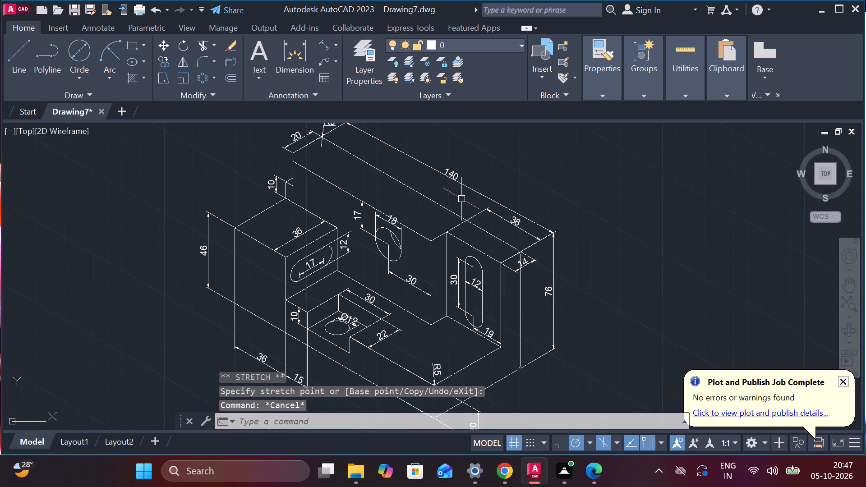
scroll(388, 234, up, 3)
click(403, 188)
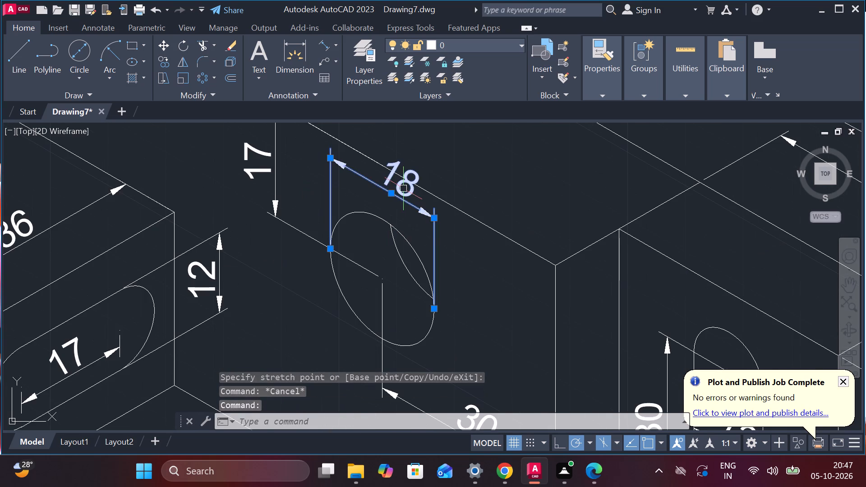
click(389, 194)
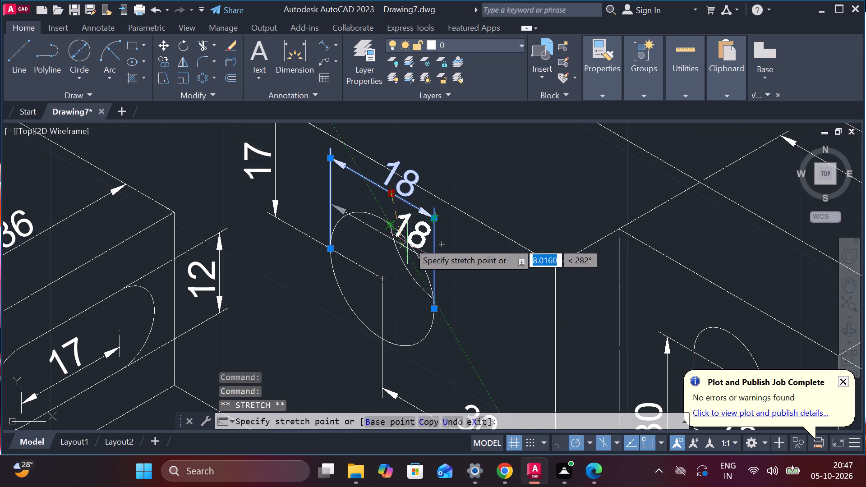
click(391, 211)
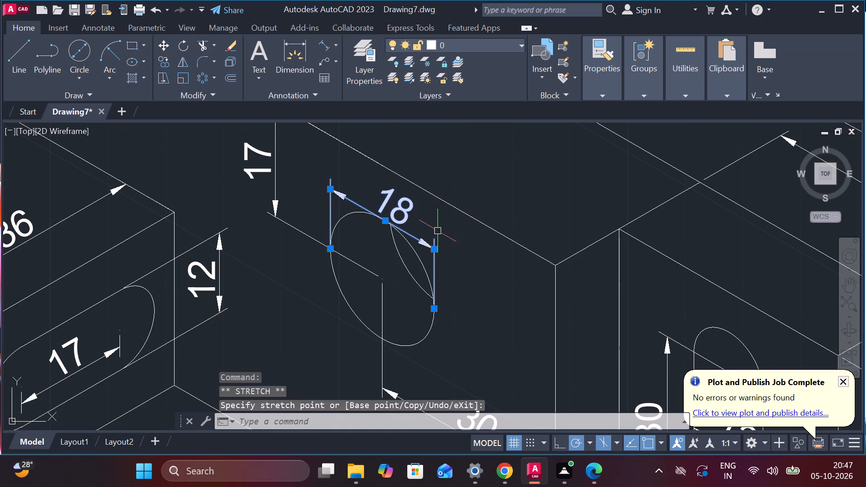
key(Escape)
Add the diameter symbol before the back wall hole's dimension text so that it reads Ø18.
double_click(397, 216)
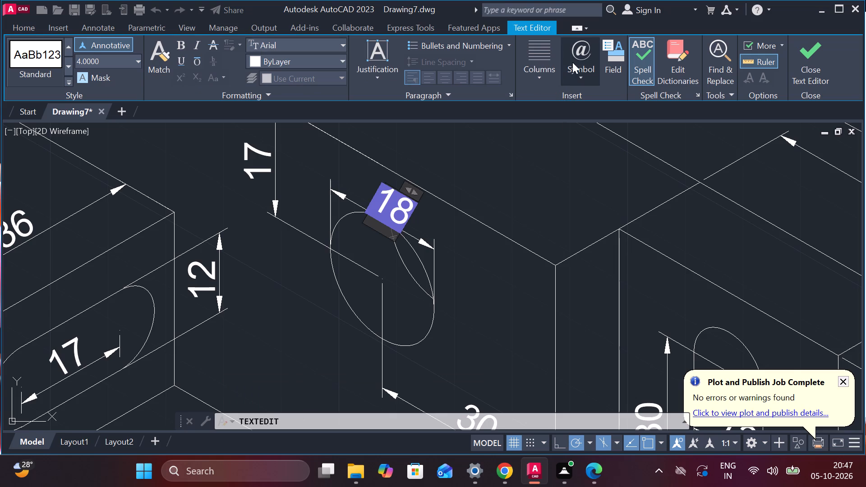
click(573, 61)
click(597, 133)
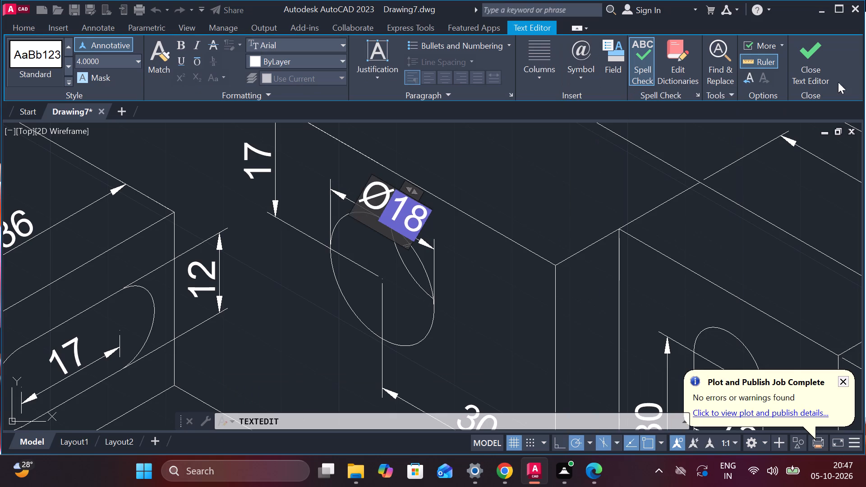
click(805, 62)
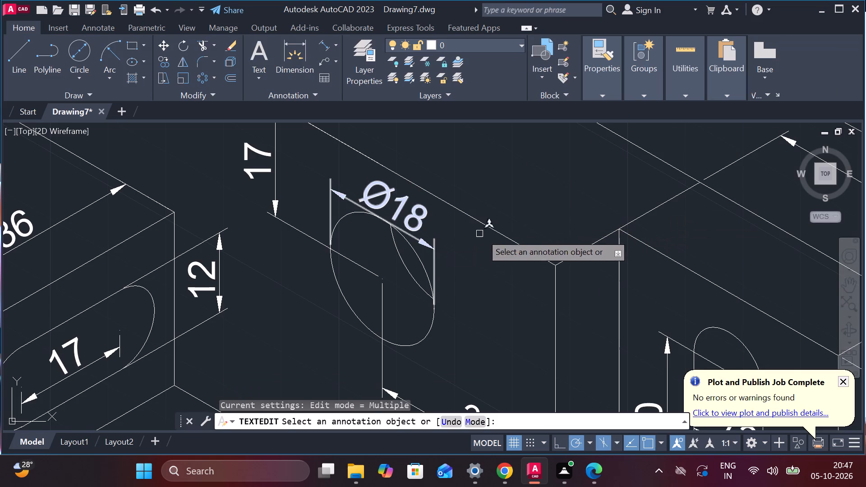
scroll(454, 257, down, 1)
key(Escape)
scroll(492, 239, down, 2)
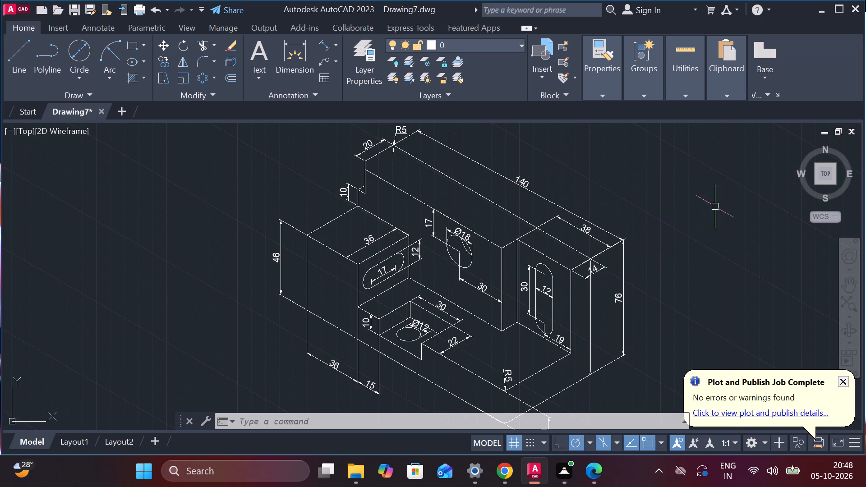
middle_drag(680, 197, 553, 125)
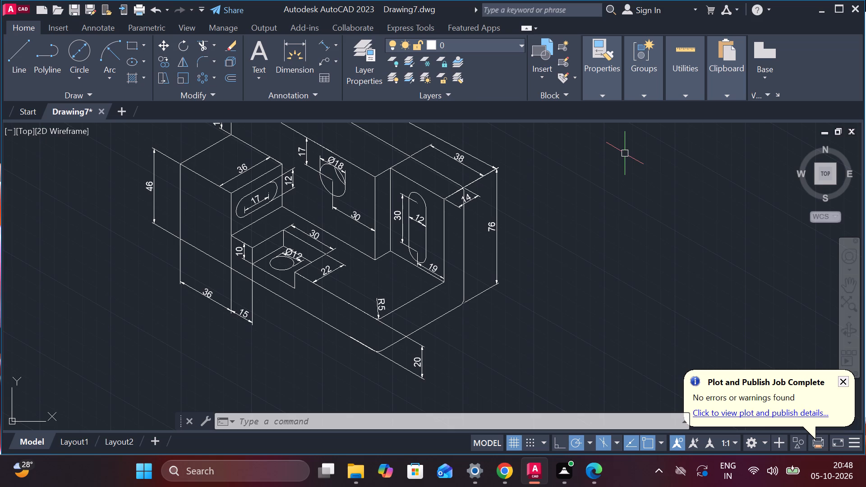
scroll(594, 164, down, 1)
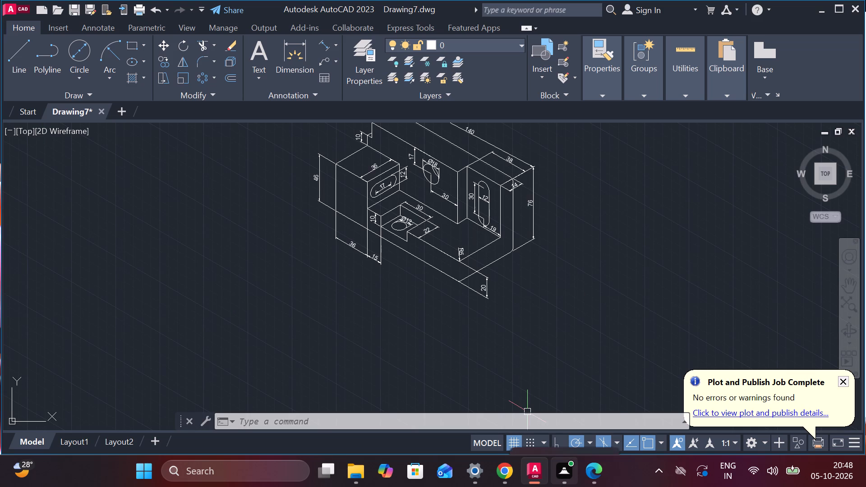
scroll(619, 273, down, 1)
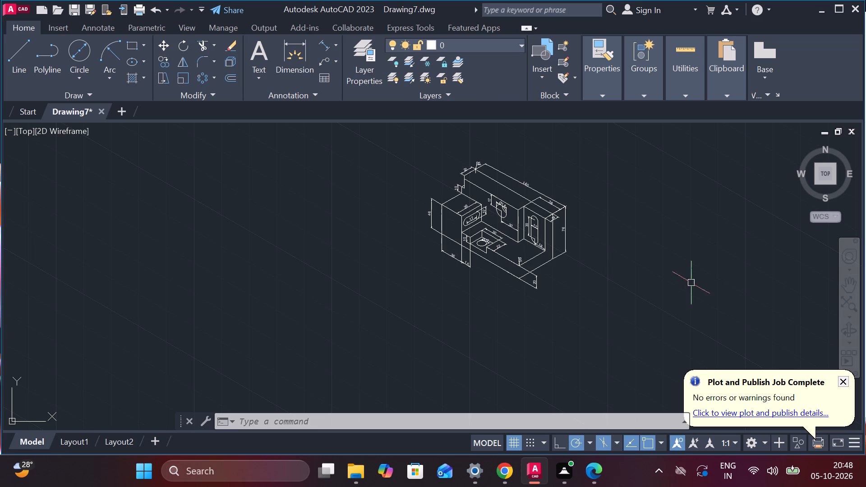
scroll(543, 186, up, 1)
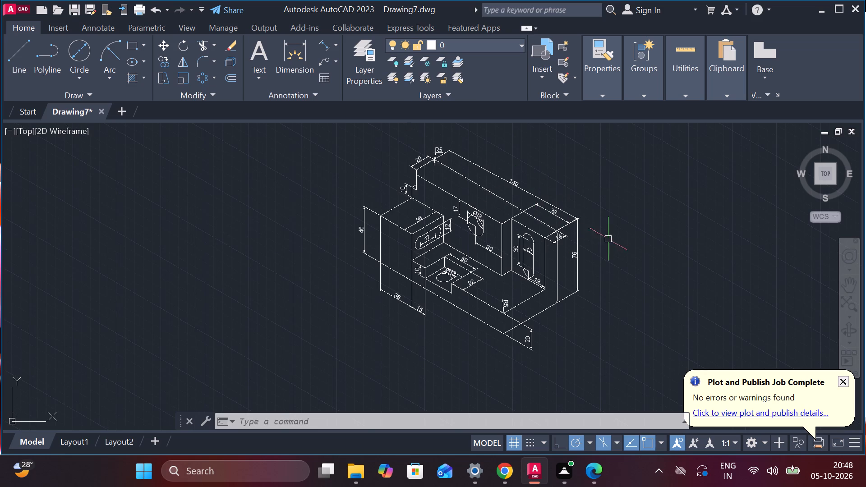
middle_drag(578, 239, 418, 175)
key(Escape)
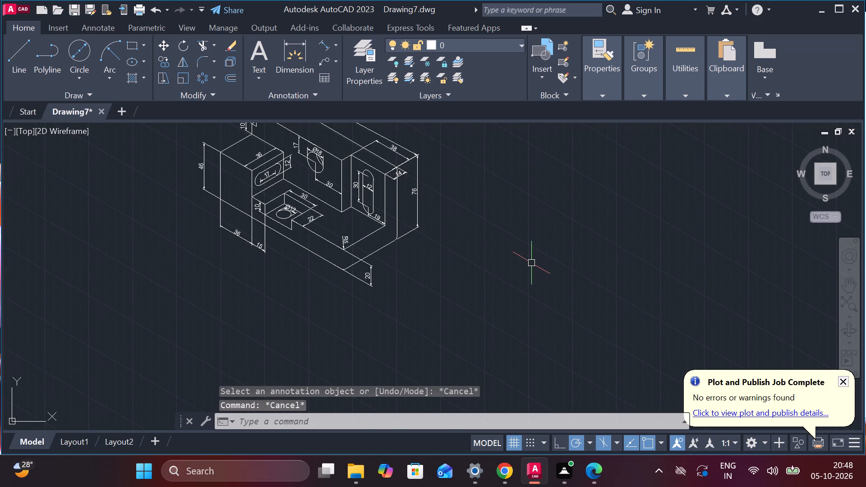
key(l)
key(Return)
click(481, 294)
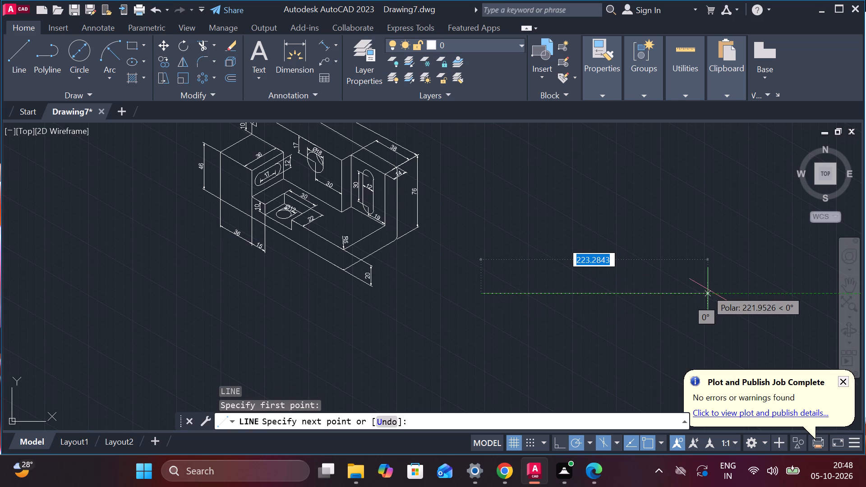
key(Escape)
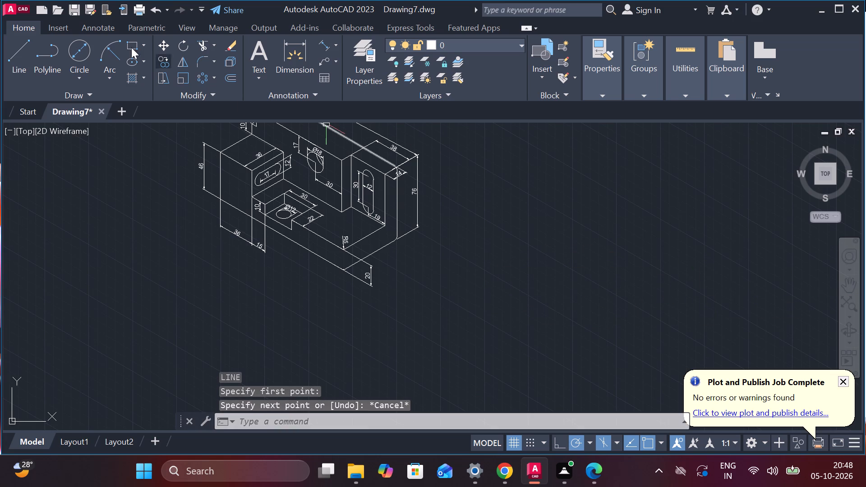
Draw a 190 by 65 rectangle in the empty space beside the isometric block.
click(131, 48)
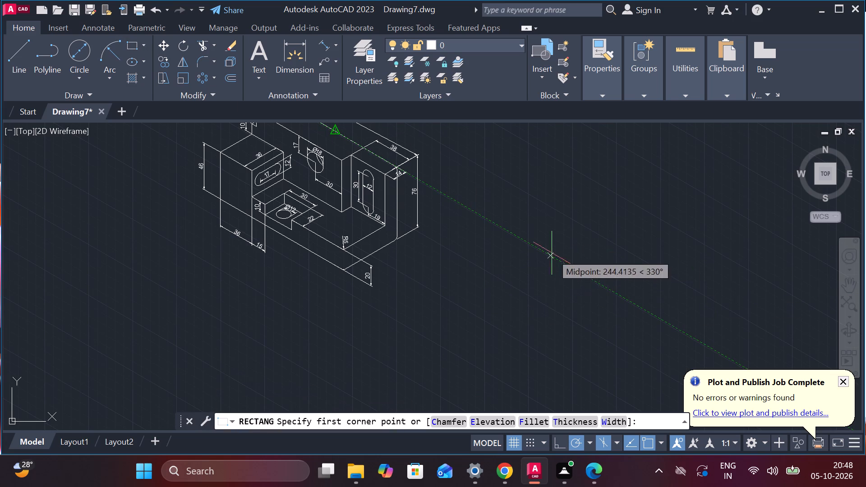
click(522, 219)
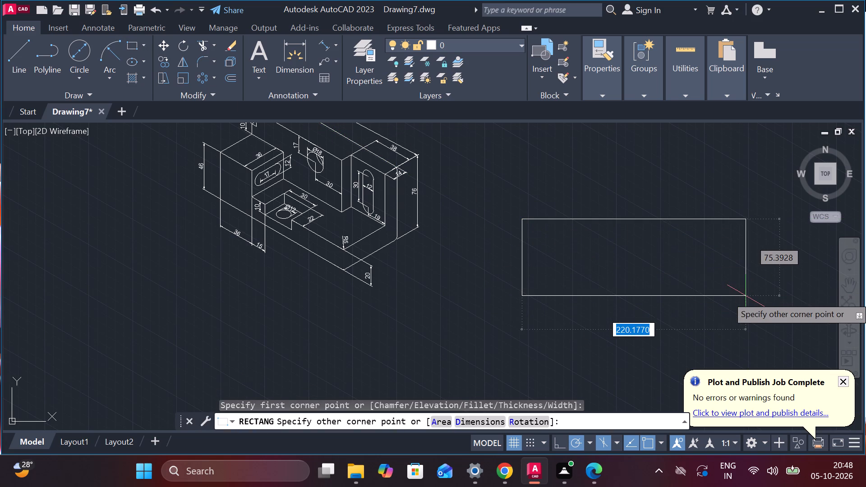
text(190)
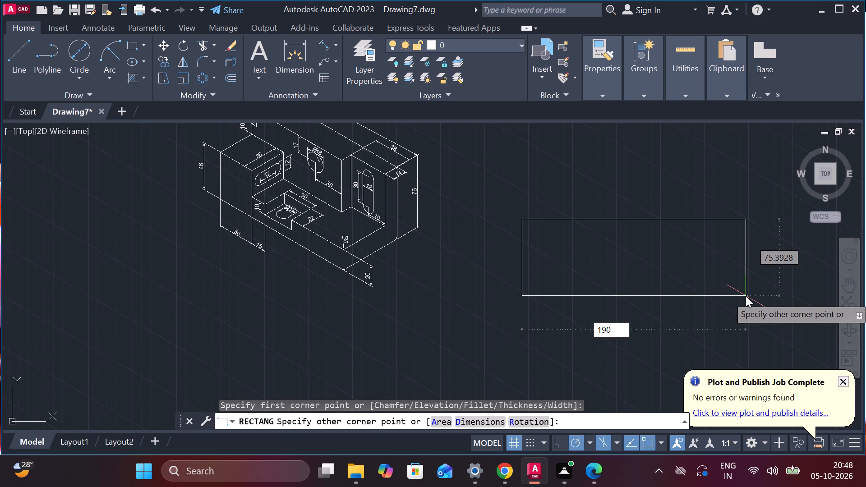
key(Tab)
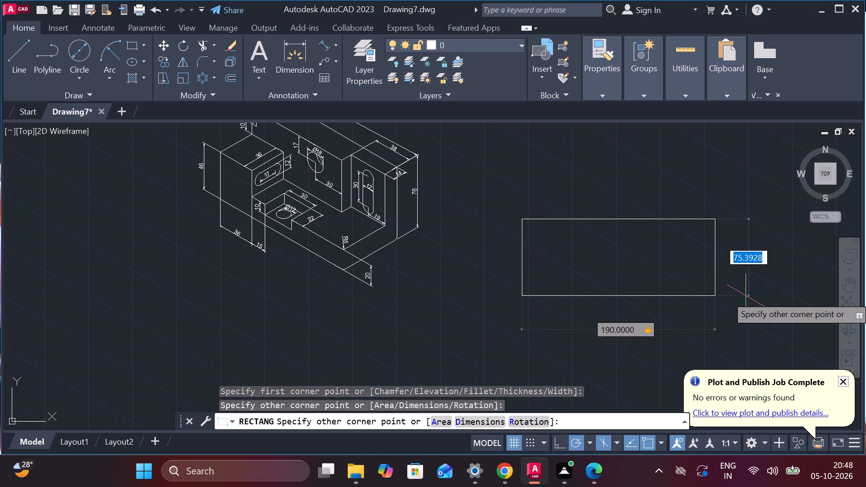
text(65)
key(Return)
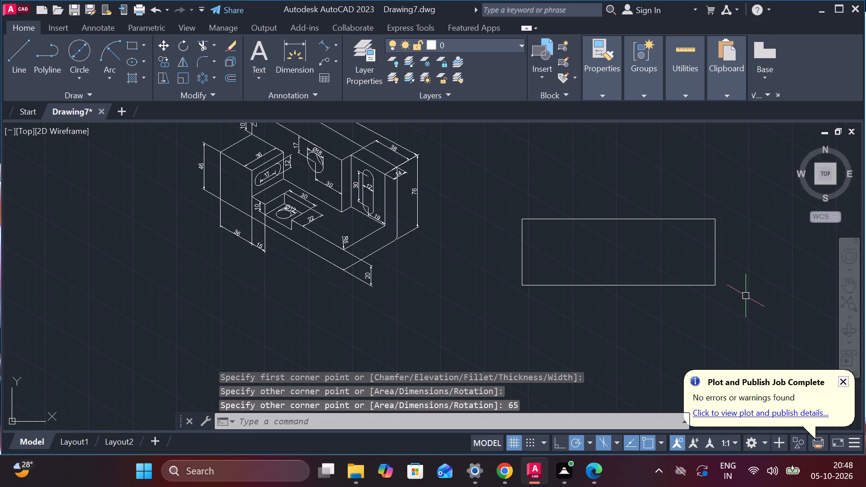
Explode the 190 by 65 rectangle into separate lines.
scroll(622, 257, up, 1)
middle_drag(569, 200, 453, 198)
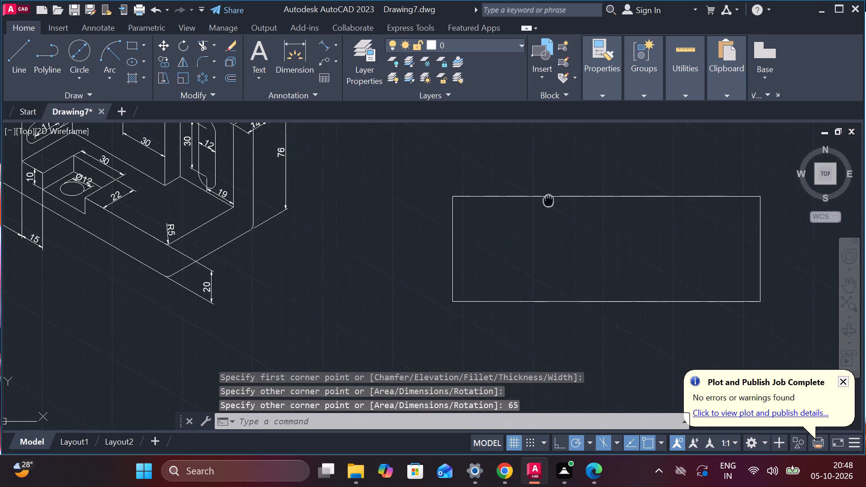
middle_drag(453, 198, 364, 193)
scroll(407, 257, up, 1)
click(126, 120)
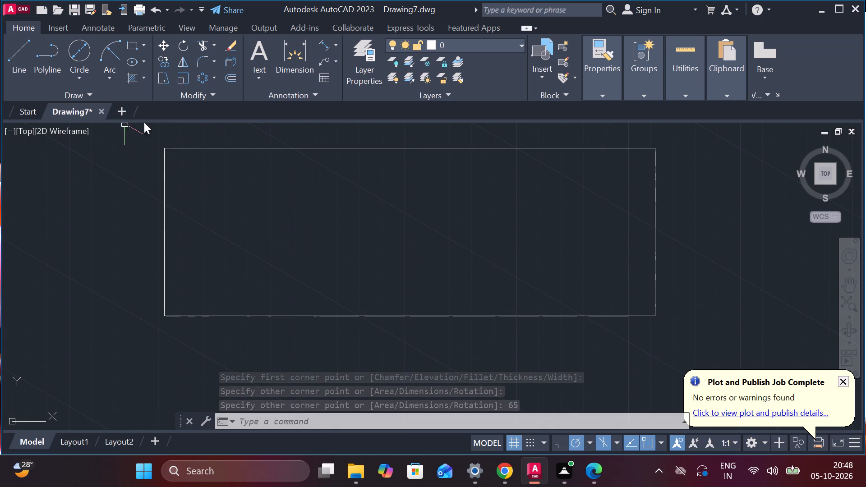
click(187, 147)
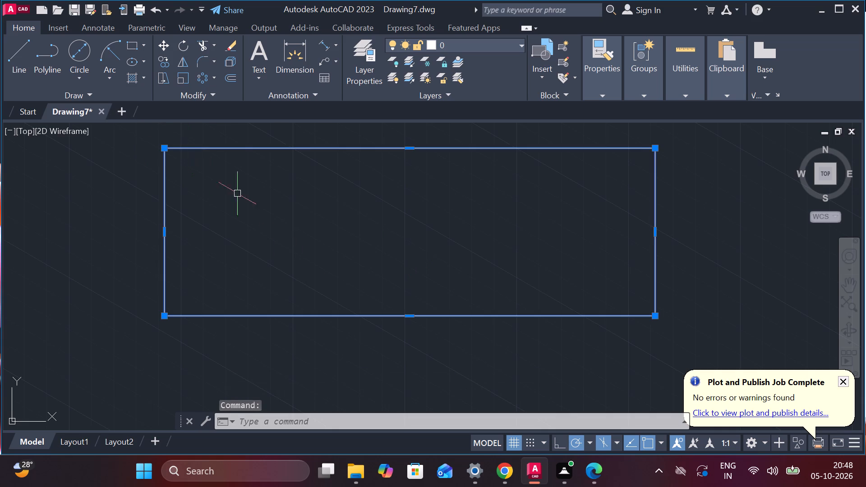
text(ex)
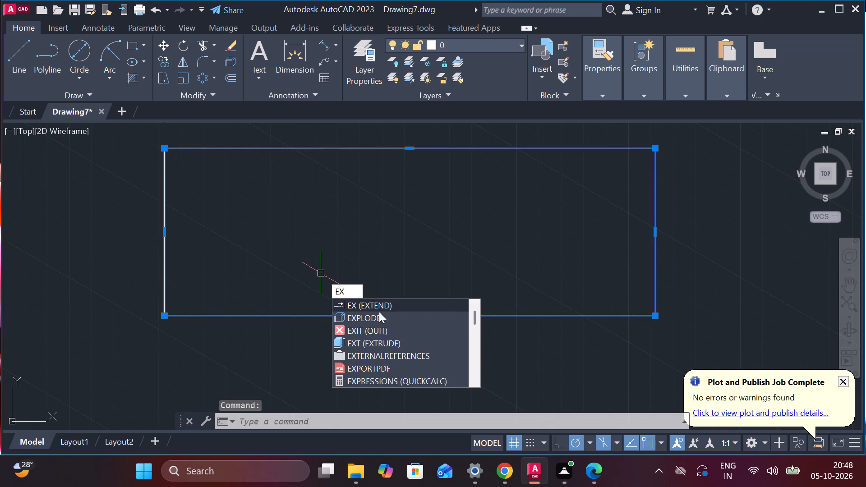
click(369, 322)
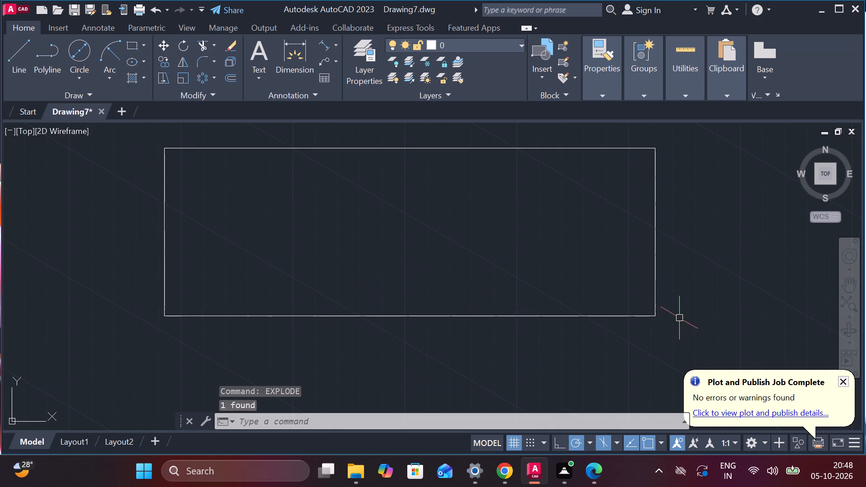
Offset the rectangle's right edge inward three times in succession, 25 apart, to form three vertical divider lines.
click(659, 263)
click(659, 263)
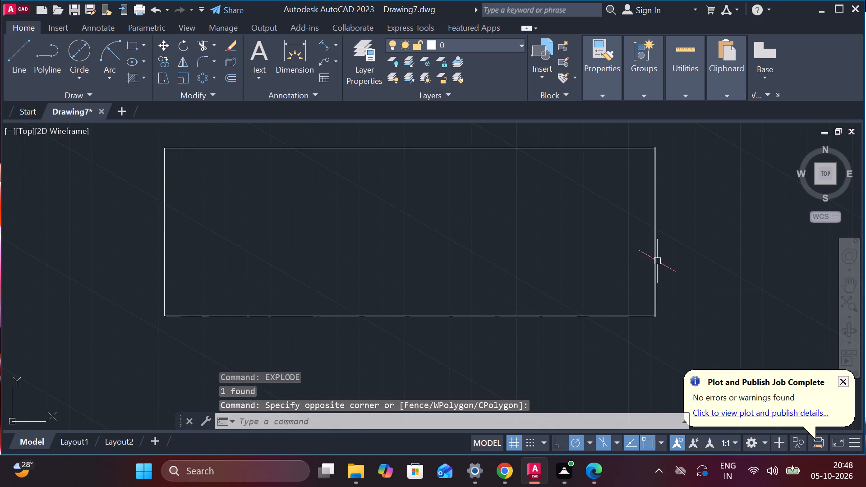
click(657, 261)
key(o)
key(Return)
key(Return)
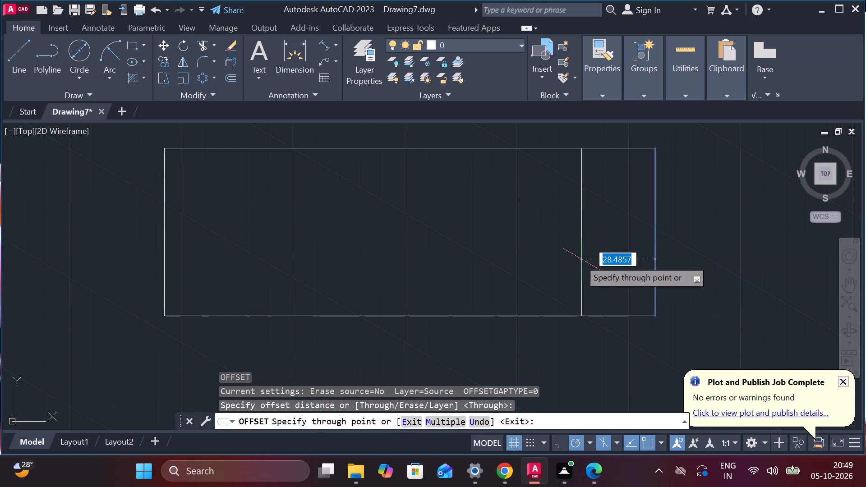
text(25)
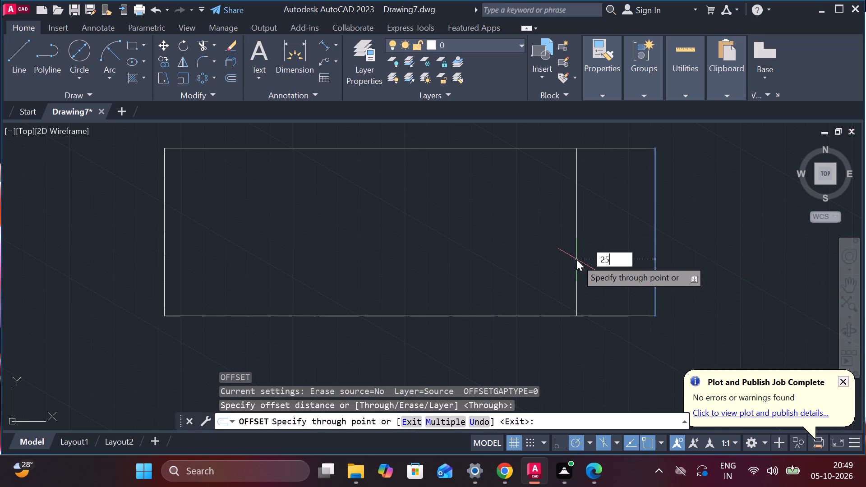
key(Return)
click(590, 231)
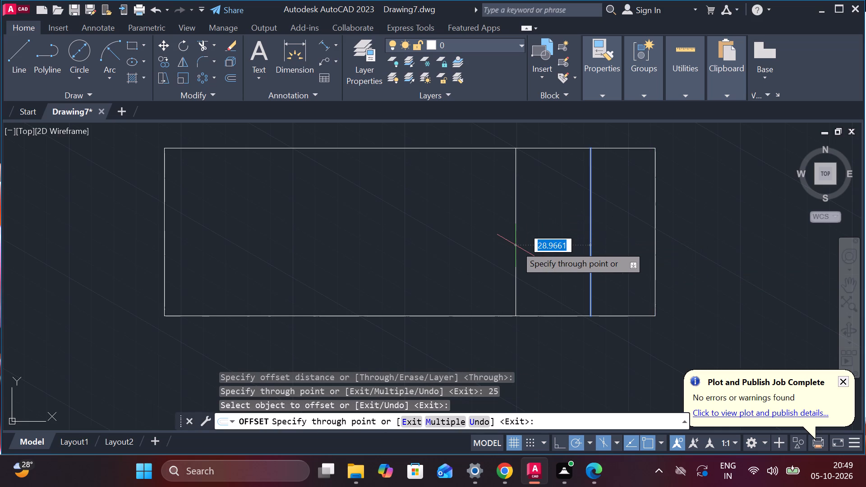
text(25)
key(Return)
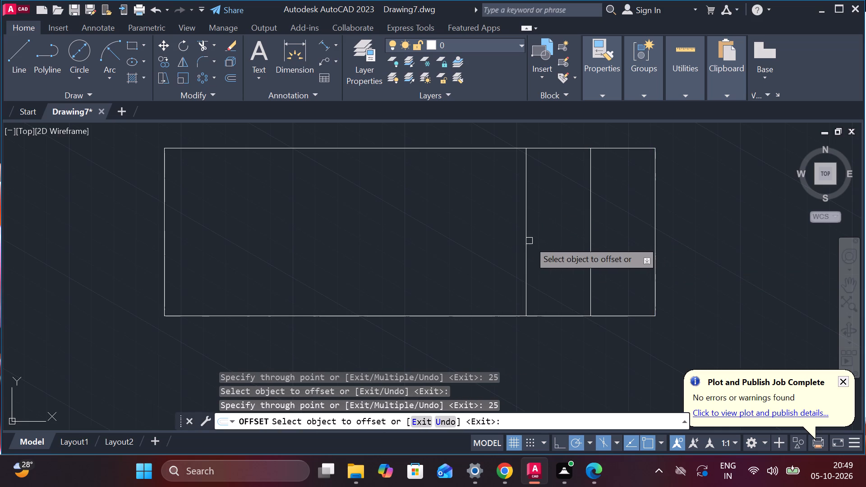
click(529, 241)
text(25)
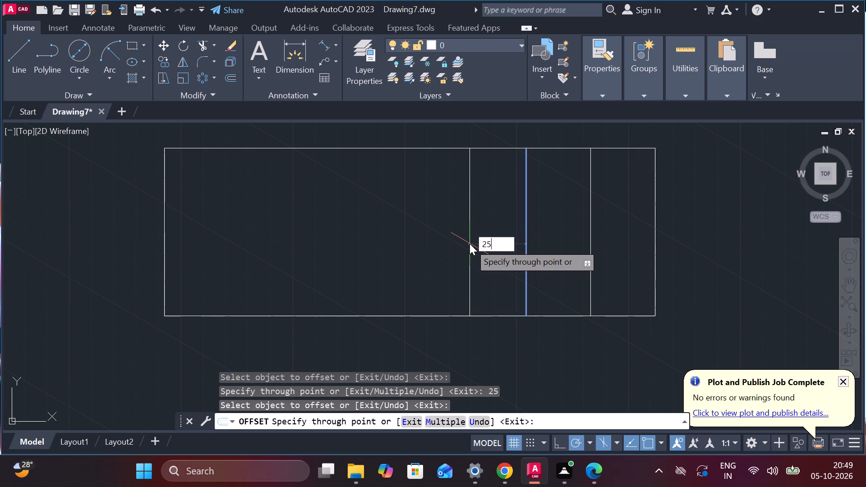
key(Return)
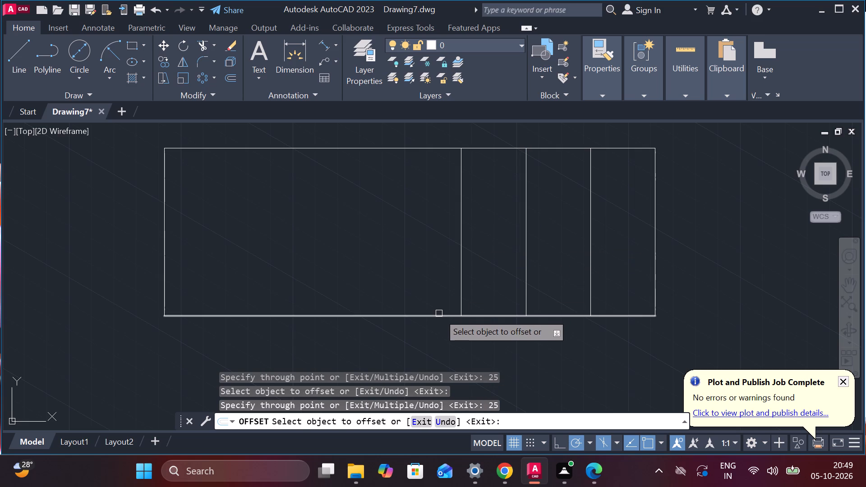
Offset the rectangle's bottom edge upward by 20 and its left edge inward by 20.
click(439, 313)
text(20)
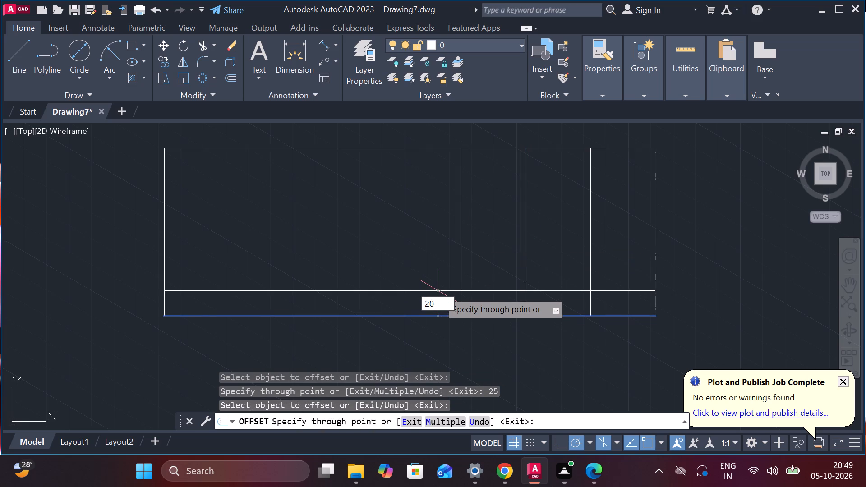
key(Return)
click(164, 230)
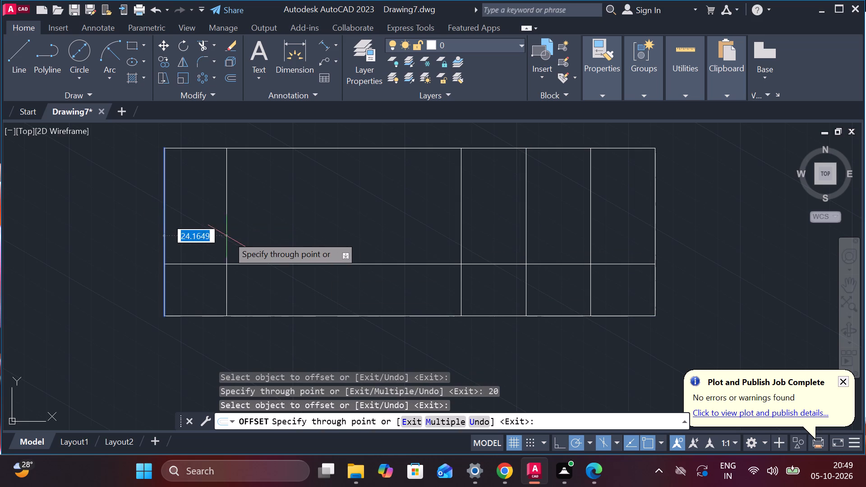
text(20)
key(Return)
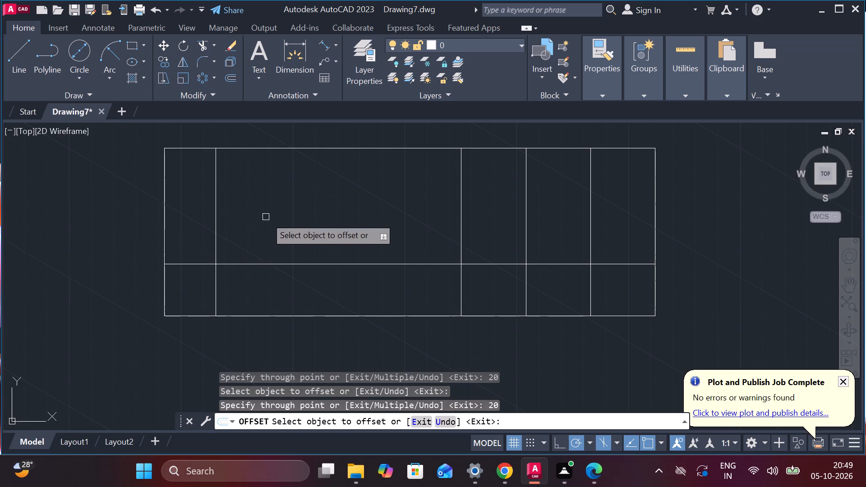
key(Escape)
Trim the horizontal line between the inner left vertical and the first divider, and the left vertical above it, leaving a small corner box.
text(tr)
key(Return)
click(407, 266)
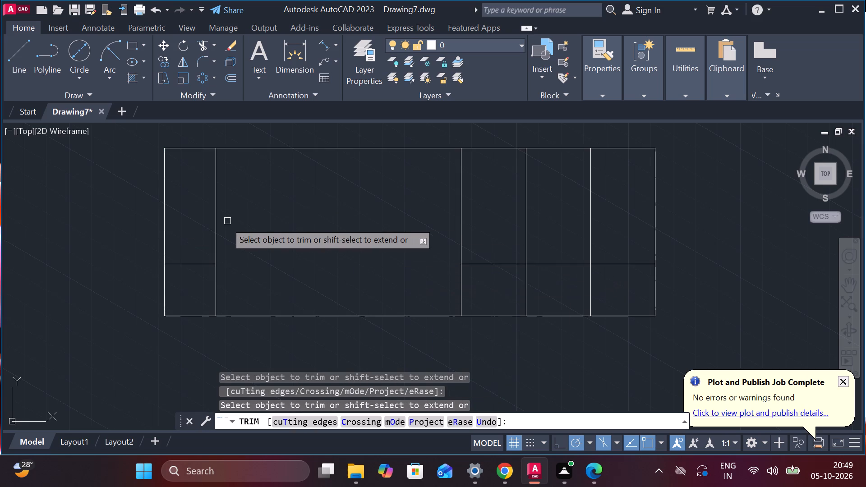
click(218, 224)
key(Escape)
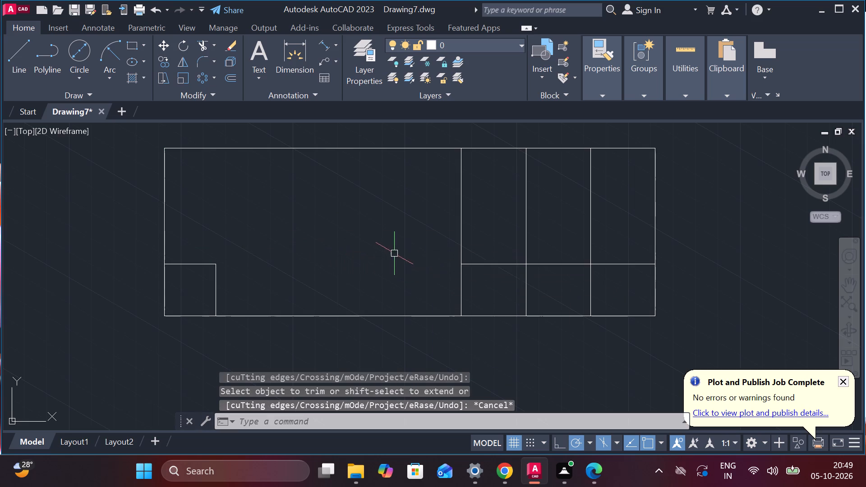
Copy the horizontal line crossing the divider columns upward at distances of 7, 14, 21, 28 and 35.
click(498, 270)
click(507, 262)
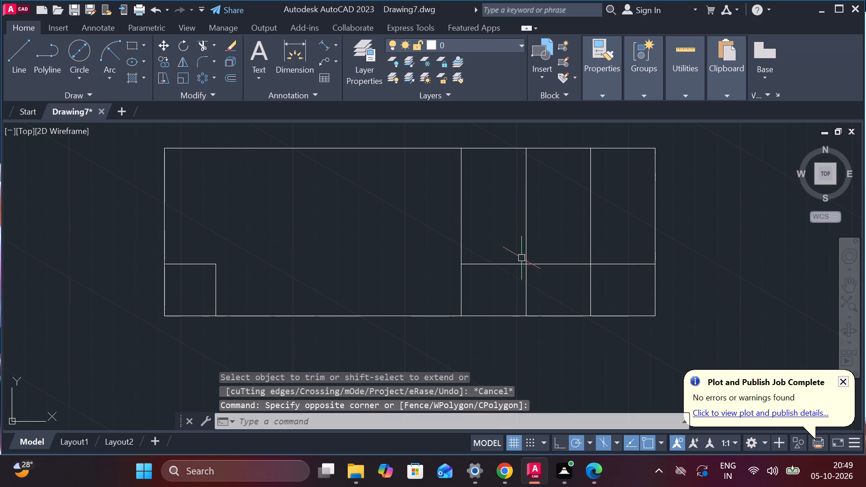
click(502, 262)
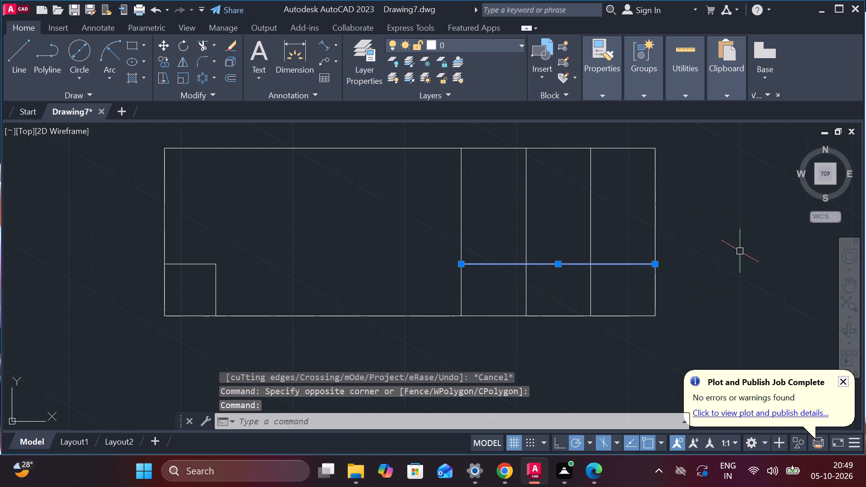
text(co)
key(Return)
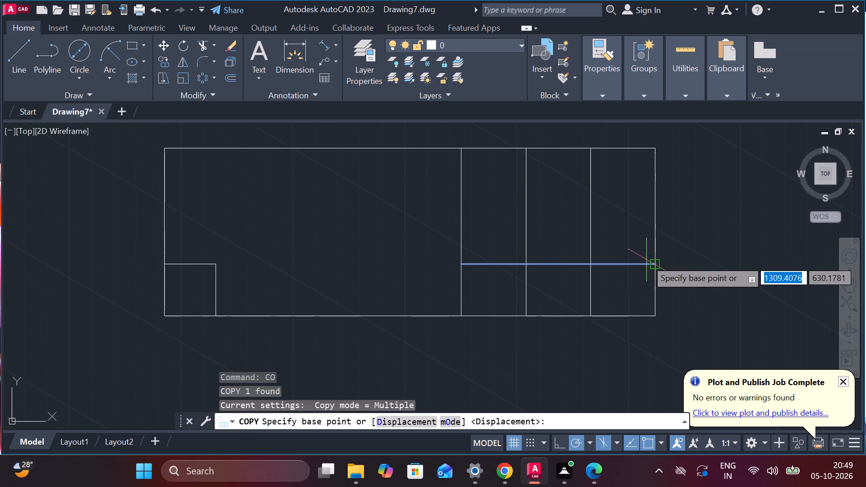
click(654, 260)
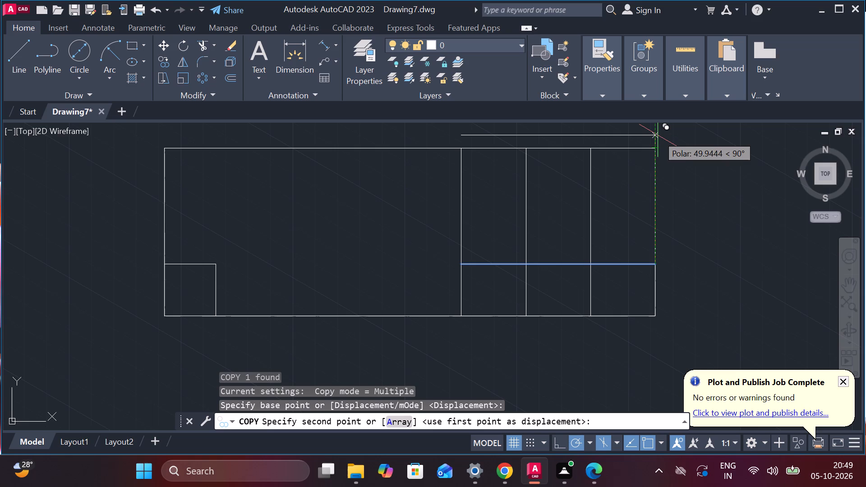
key(7)
key(Return)
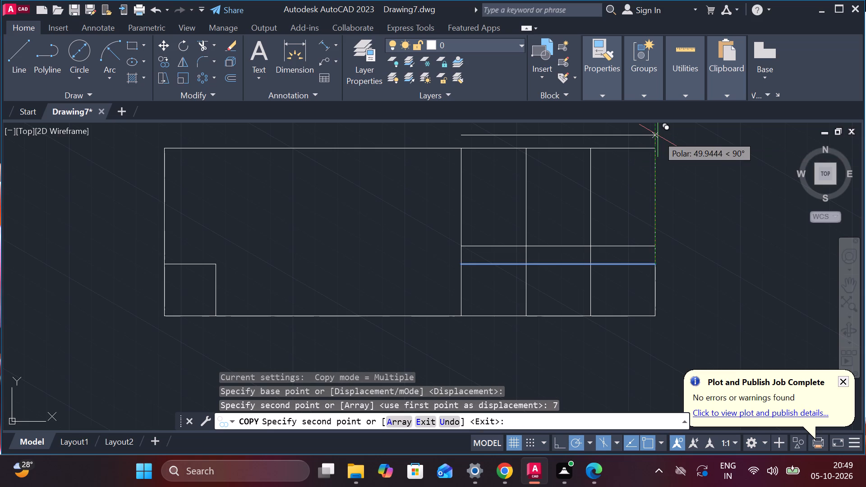
text(14)
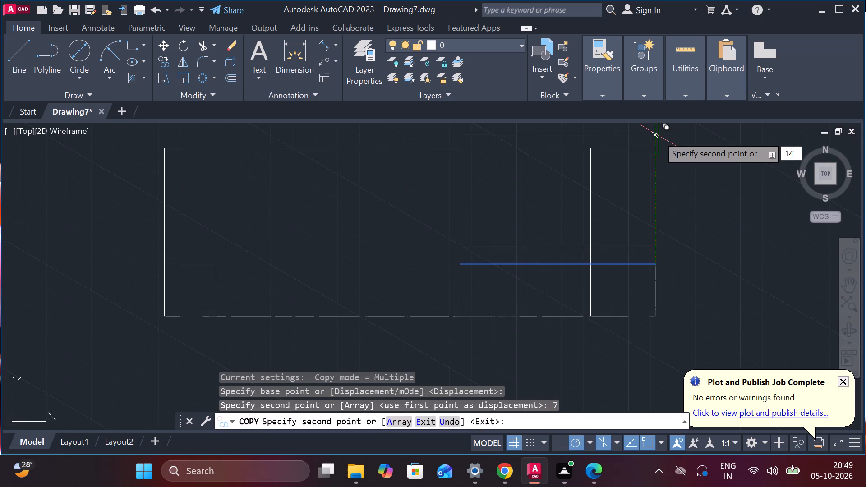
key(Return)
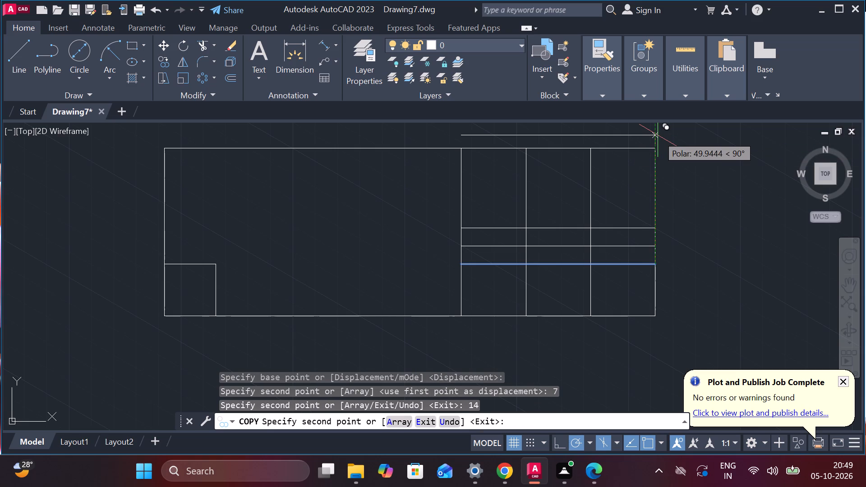
text(21)
key(Return)
key(2)
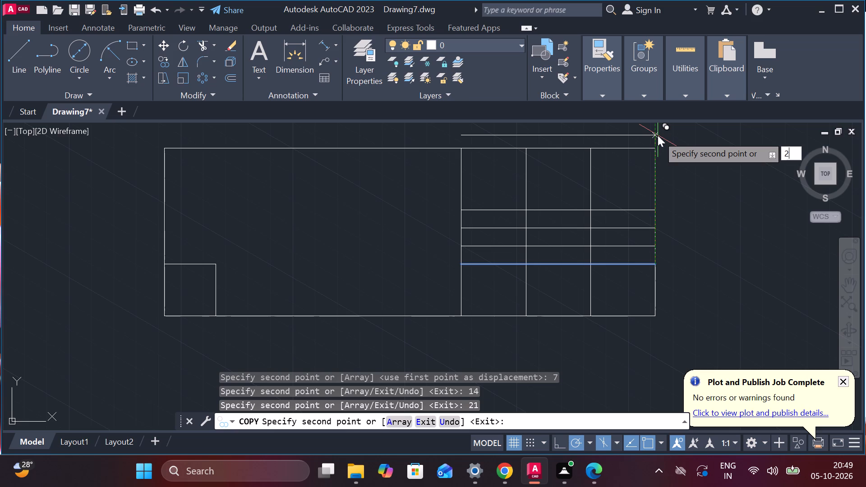
key(8)
key(Return)
key(3)
key(5)
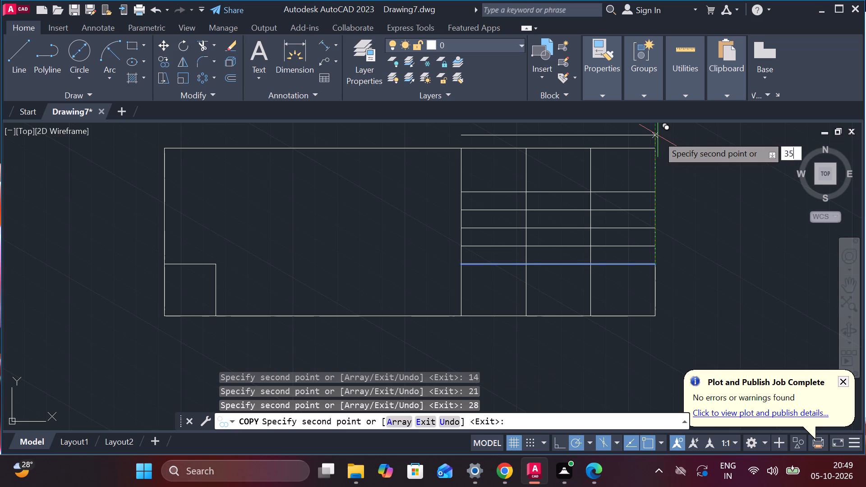
key(Return)
key(Escape)
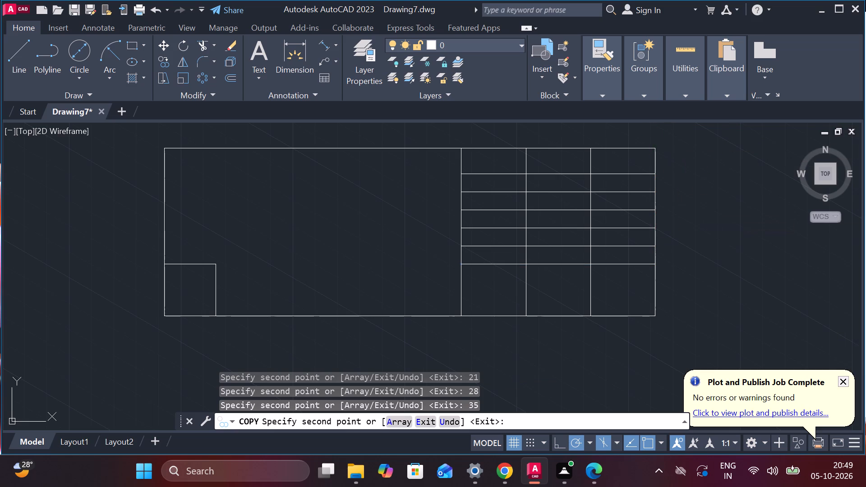
key(grave)
key(Escape)
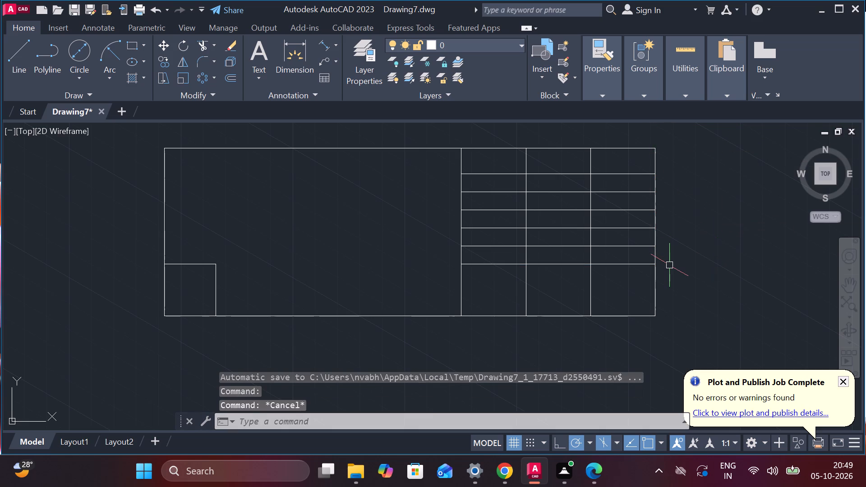
Extend the lowest horizontal line of the divider columns leftward to meet the small corner box.
text(ex)
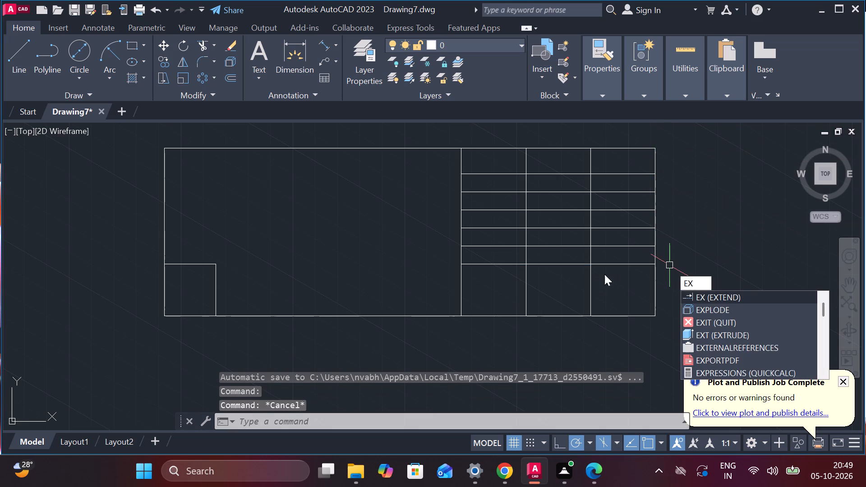
click(709, 290)
click(713, 295)
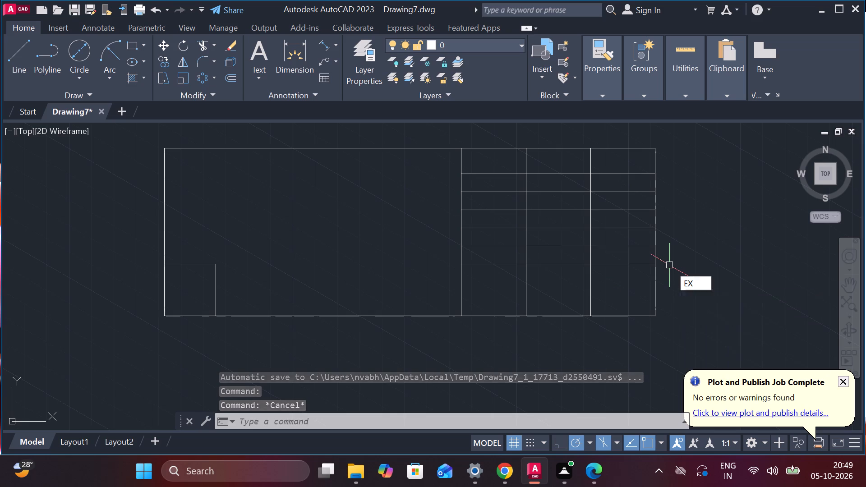
click(502, 264)
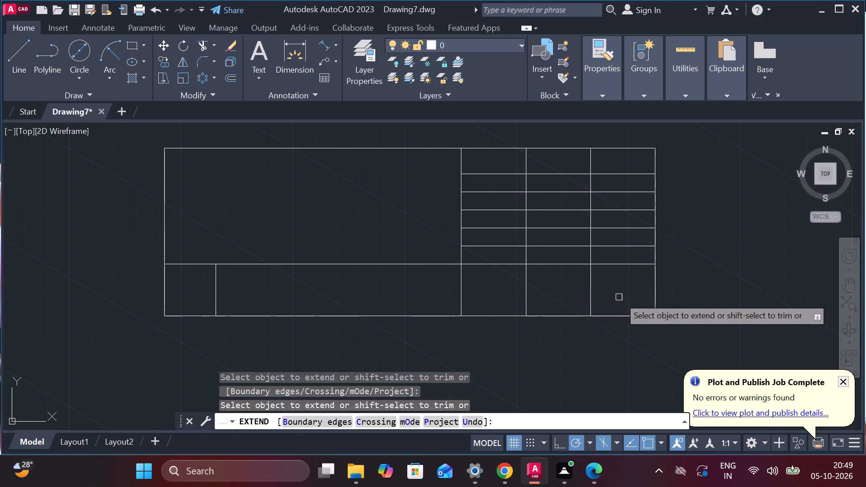
key(Escape)
Trim the two right-hand vertical dividers below the lowest horizontal line to leave one open cell there.
text(tr)
key(Return)
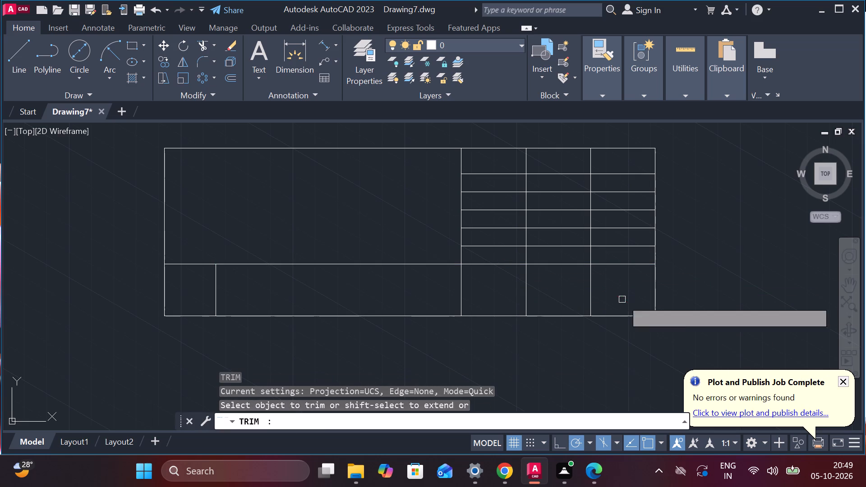
drag(616, 286, 487, 300)
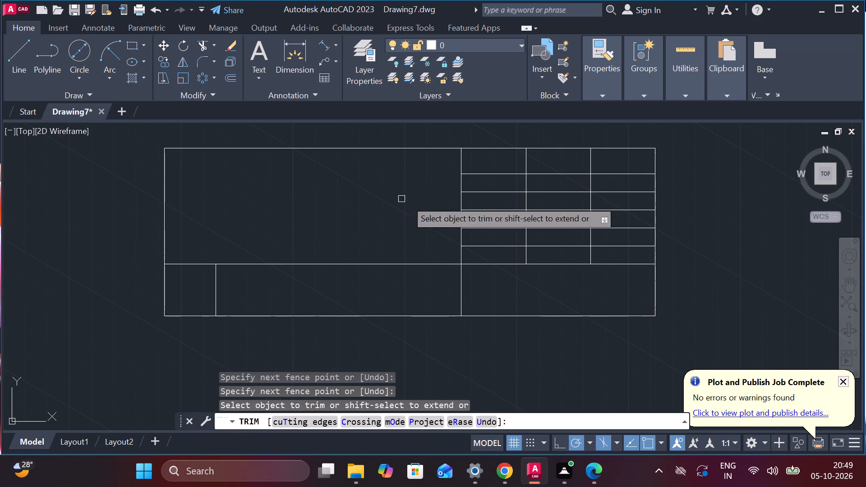
scroll(396, 206, up, 1)
middle_drag(381, 205, 327, 225)
key(Escape)
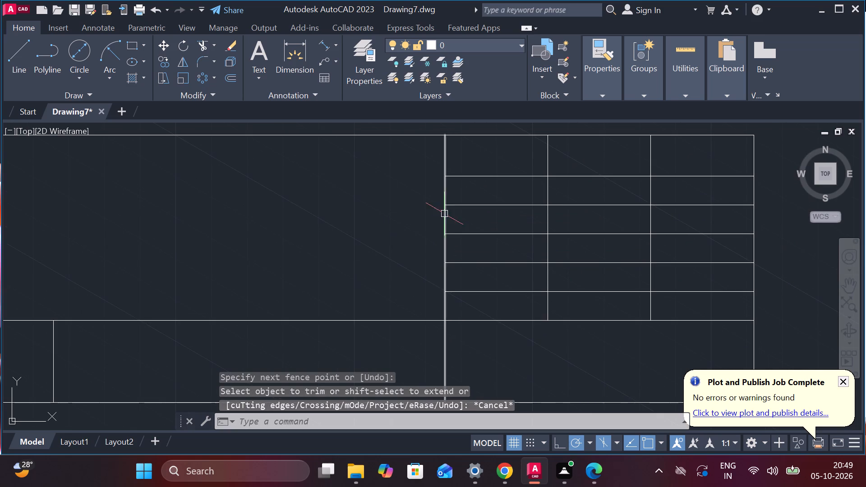
Add multiline text DESIGNED with a height of 3 in the second row of the table's first column.
key(m)
key(t)
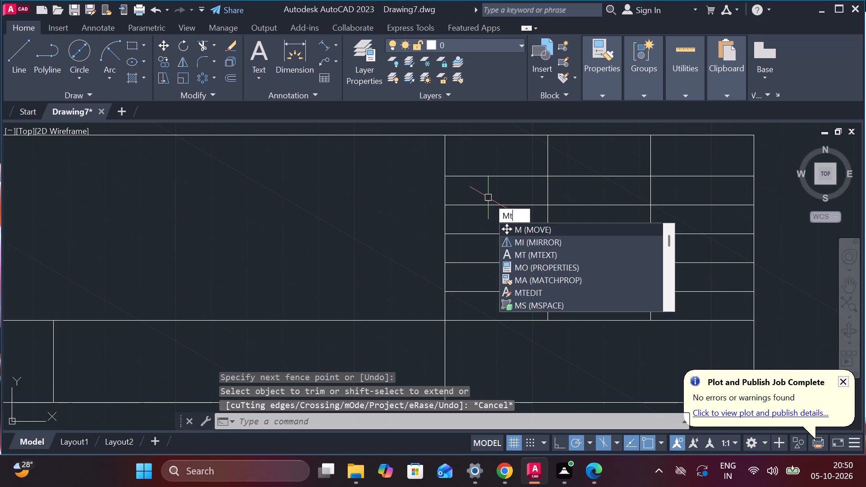
key(Return)
scroll(479, 198, up, 2)
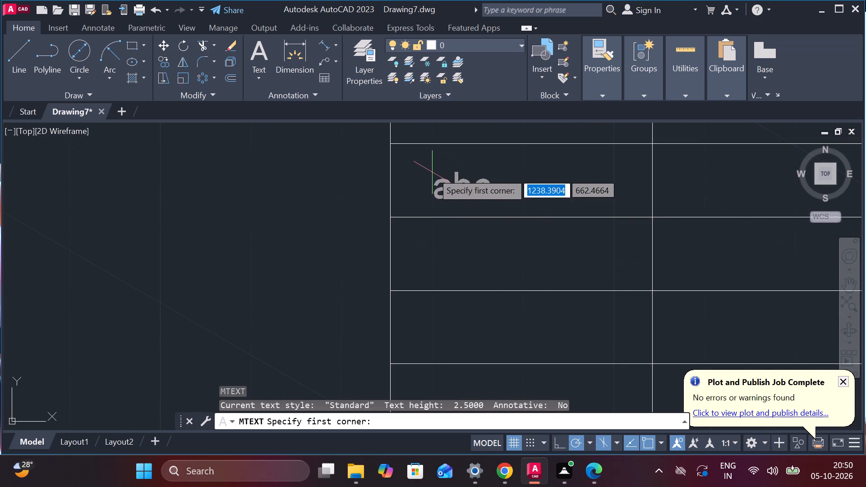
click(404, 163)
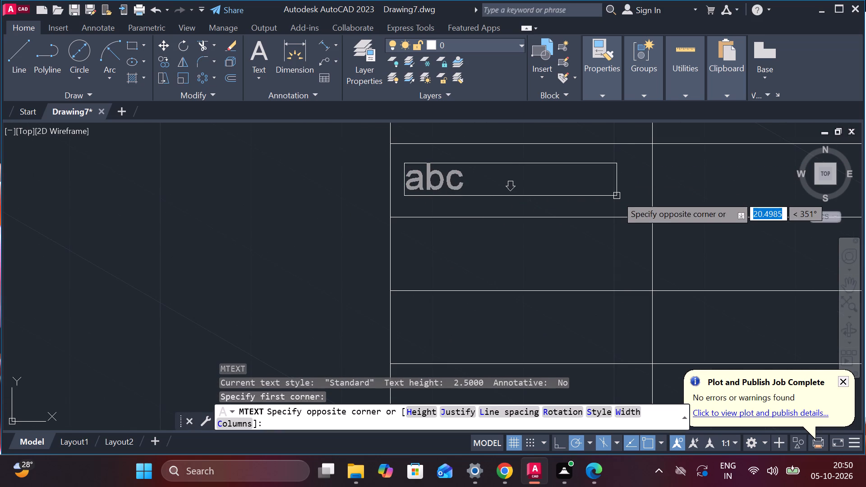
click(617, 196)
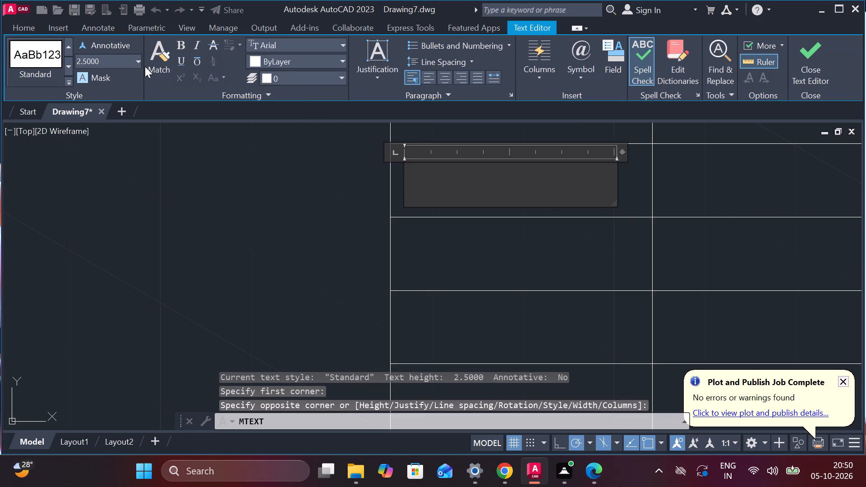
click(140, 63)
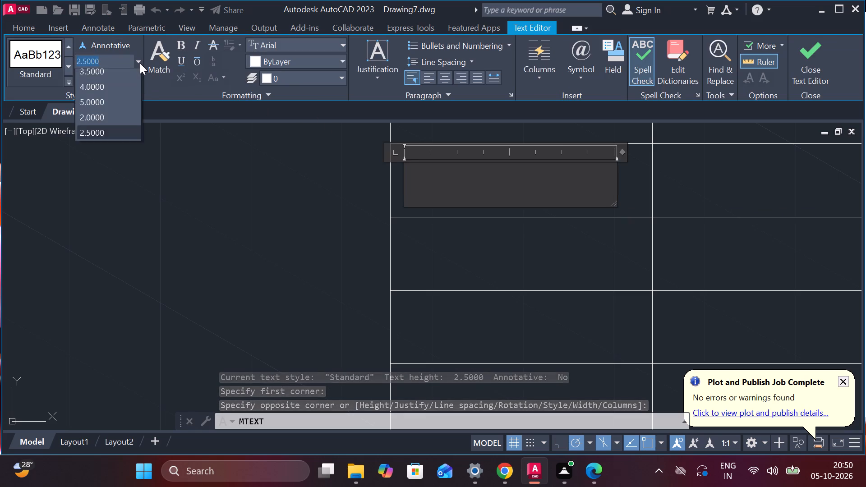
click(96, 78)
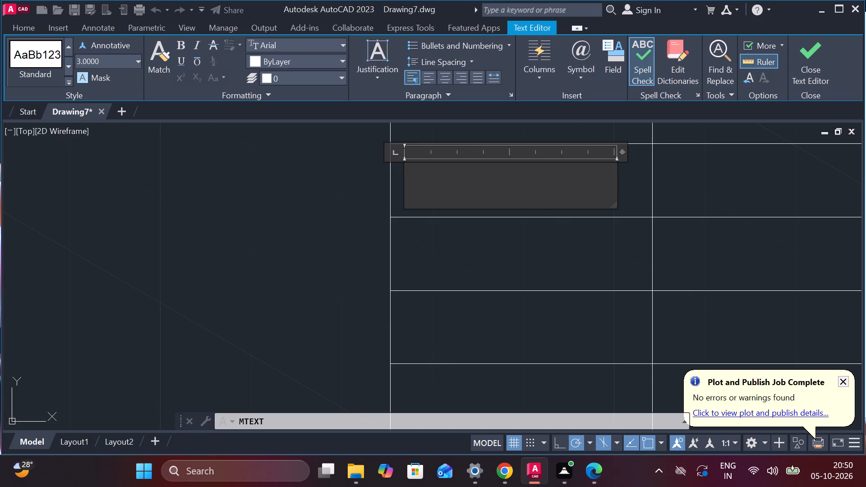
text(DESIGNED)
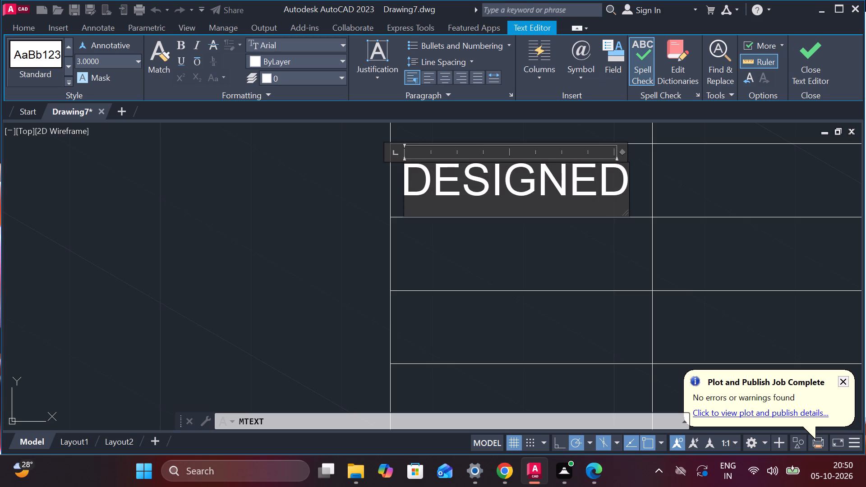
click(797, 56)
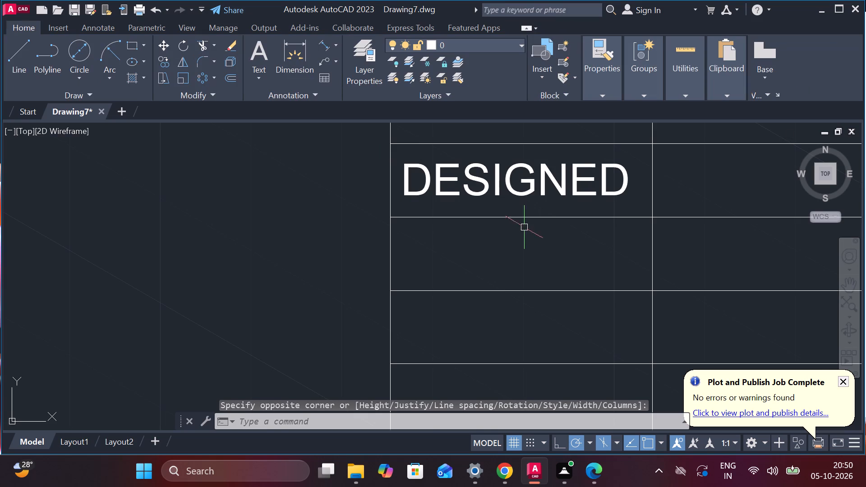
Copy the DESIGNED label straight down into the third and fourth rows of the table's first column.
click(517, 185)
key(Escape)
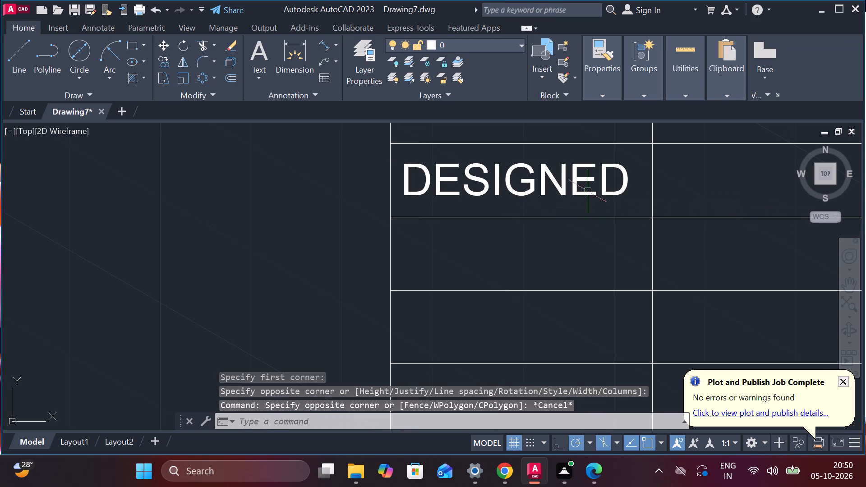
click(588, 184)
text(CO)
key(Return)
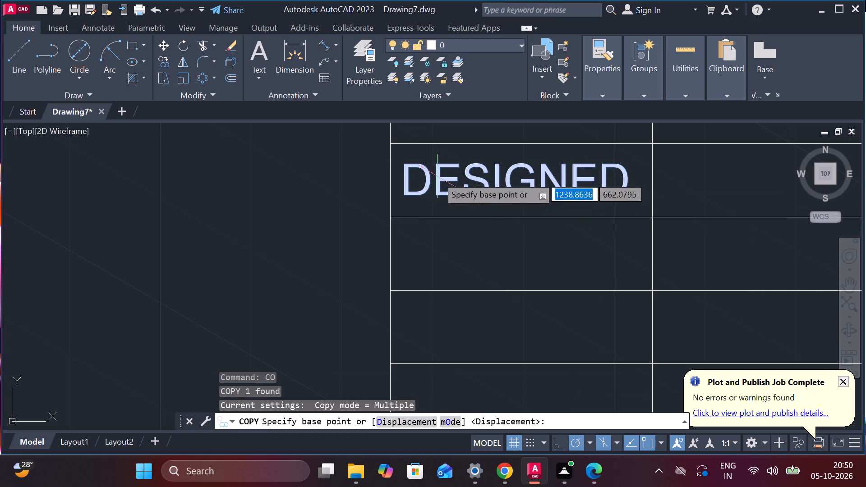
click(403, 161)
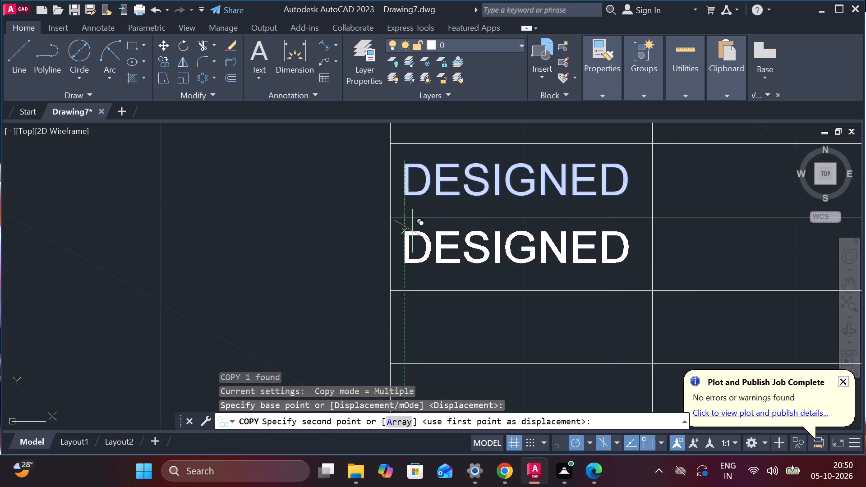
click(411, 237)
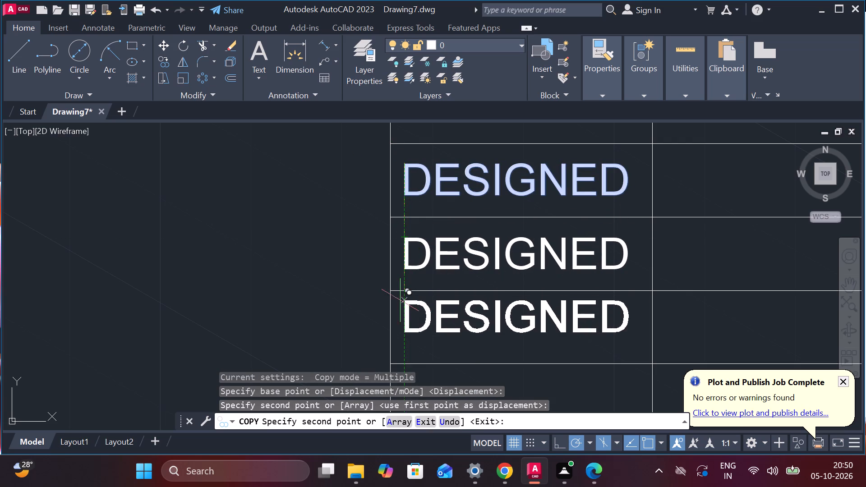
click(401, 311)
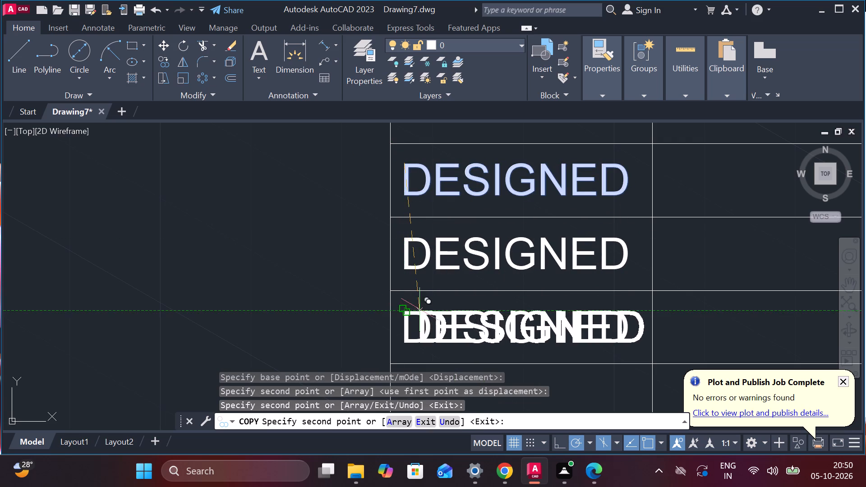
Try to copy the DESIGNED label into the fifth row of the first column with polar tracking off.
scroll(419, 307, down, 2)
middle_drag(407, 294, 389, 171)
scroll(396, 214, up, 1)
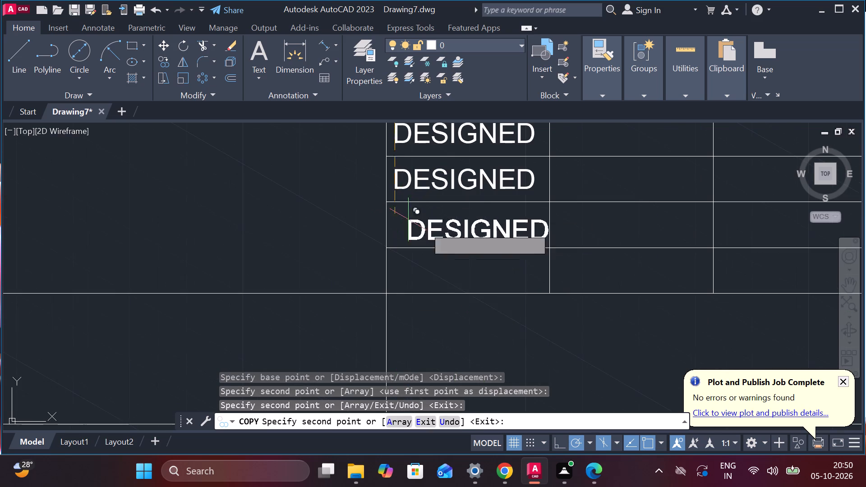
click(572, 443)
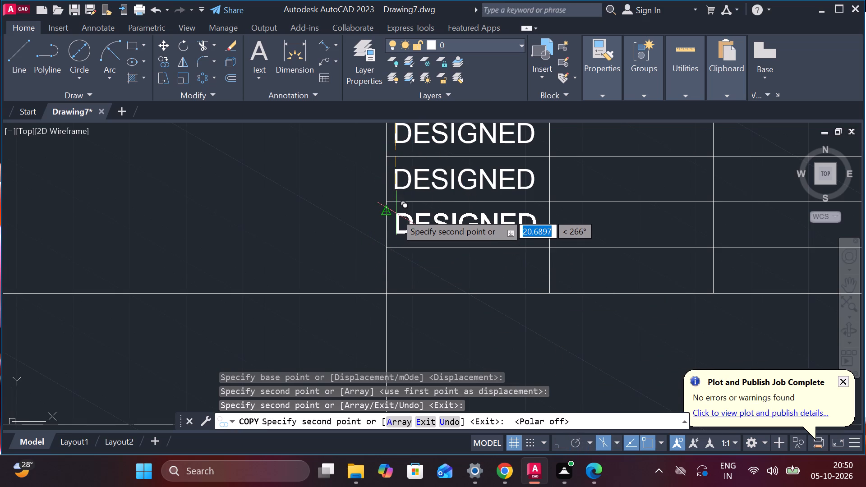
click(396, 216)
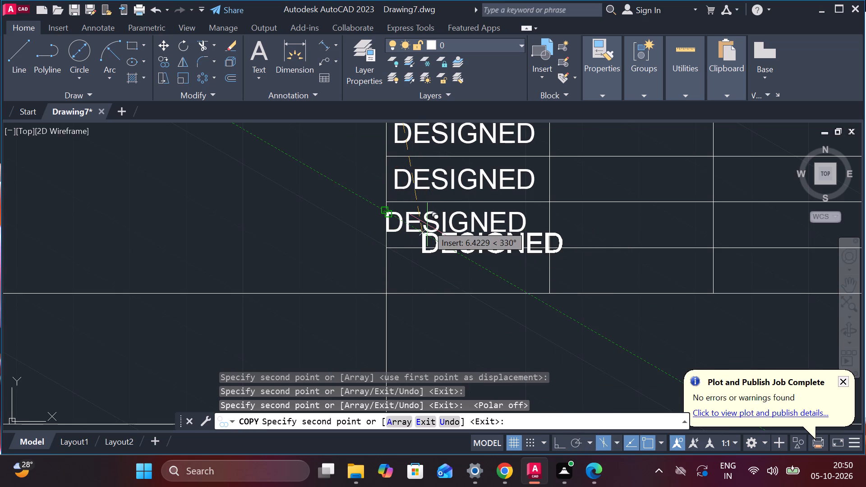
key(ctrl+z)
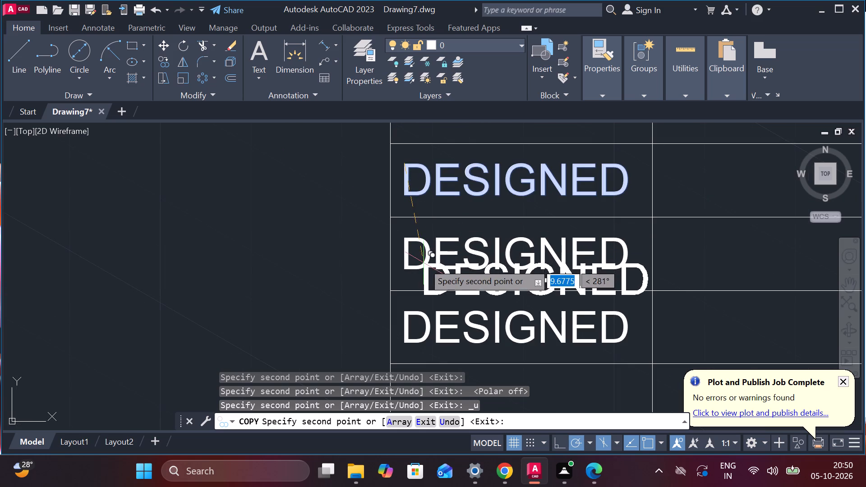
Copy the DESIGNED label straight down into the fifth and sixth rows of the first column.
middle_drag(468, 189, 484, 78)
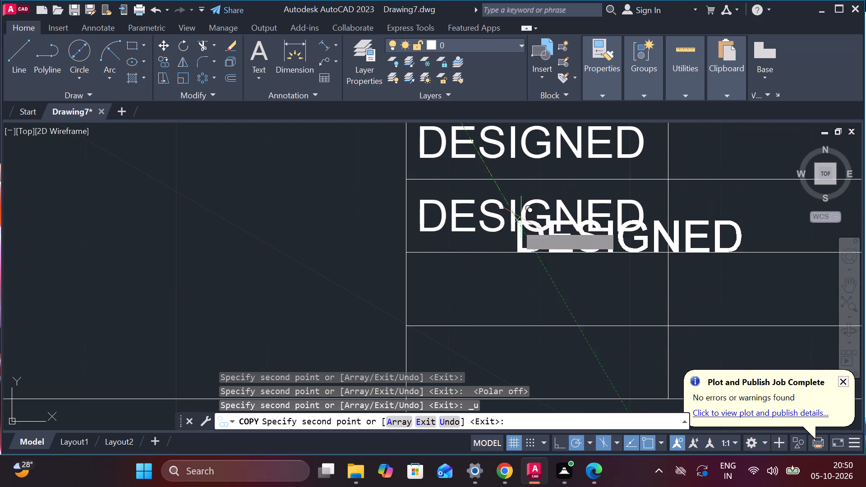
click(424, 268)
scroll(431, 287, down, 2)
scroll(474, 318, up, 1)
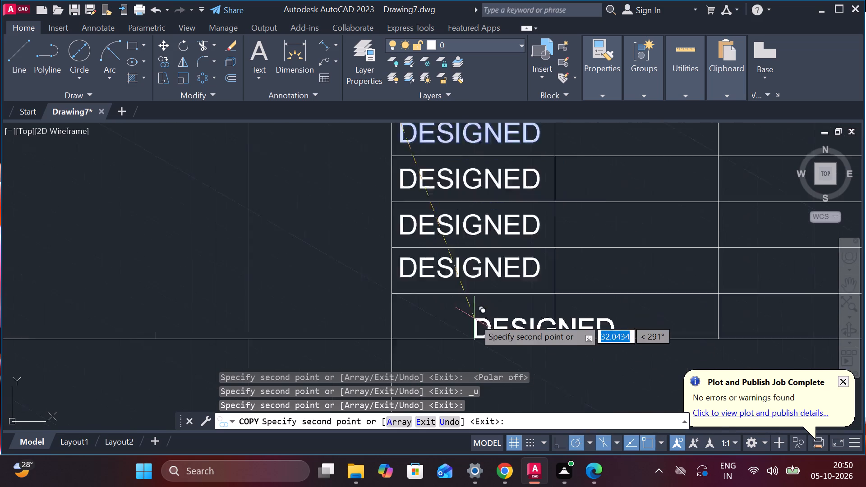
scroll(474, 318, up, 2)
middle_drag(349, 295, 480, 141)
middle_drag(451, 150, 441, 172)
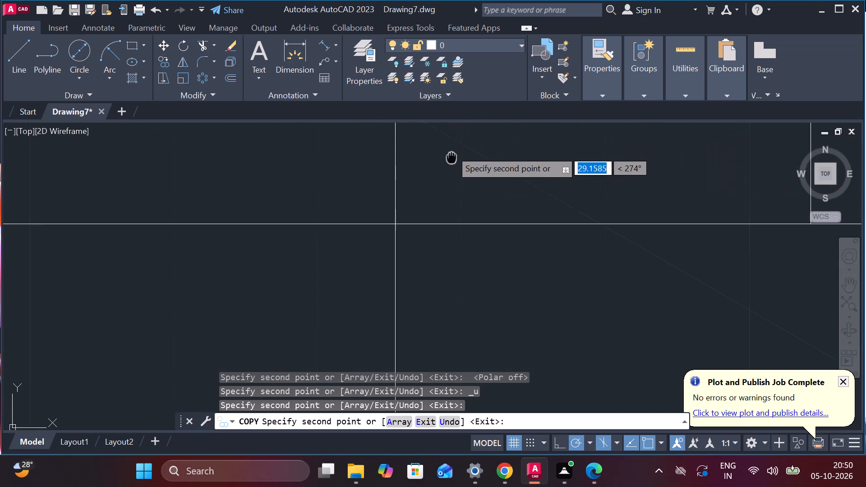
middle_drag(441, 172, 360, 234)
scroll(359, 236, down, 1)
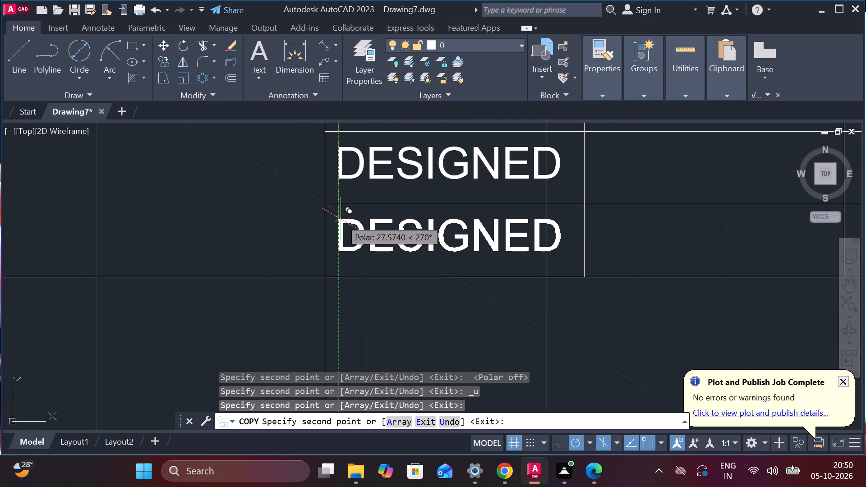
click(341, 220)
Place two DESIGNED copies in the open cell below the divider columns, one near its upper-left and one near its lower-right.
scroll(350, 223, down, 3)
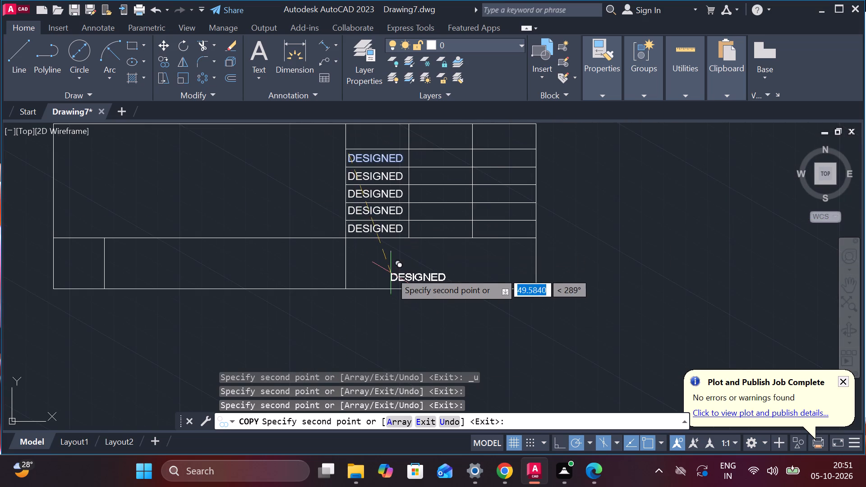
scroll(389, 264, up, 1)
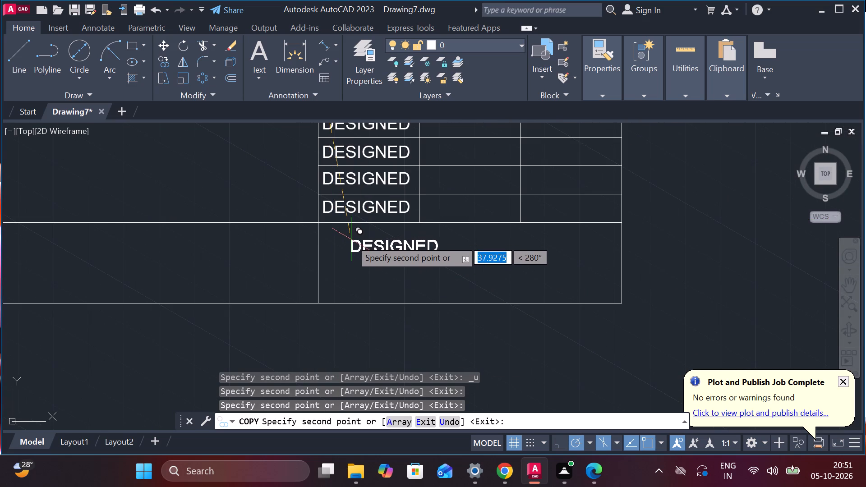
click(351, 239)
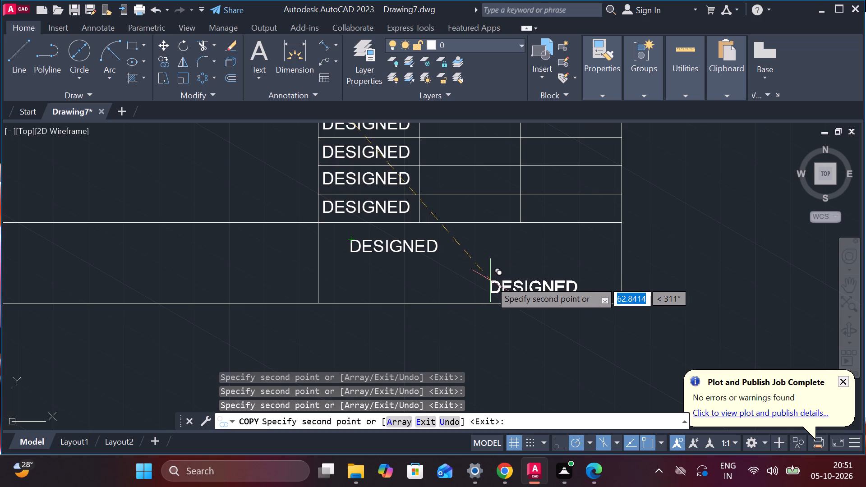
scroll(490, 280, up, 2)
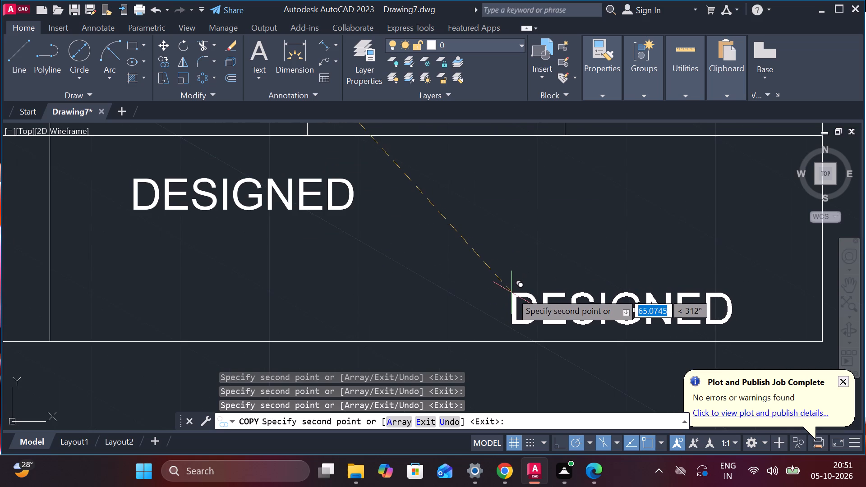
click(518, 293)
Place aligned copies of the DESIGNED label in the top-row cells of the second and third divider columns.
scroll(498, 238, down, 2)
scroll(486, 160, down, 1)
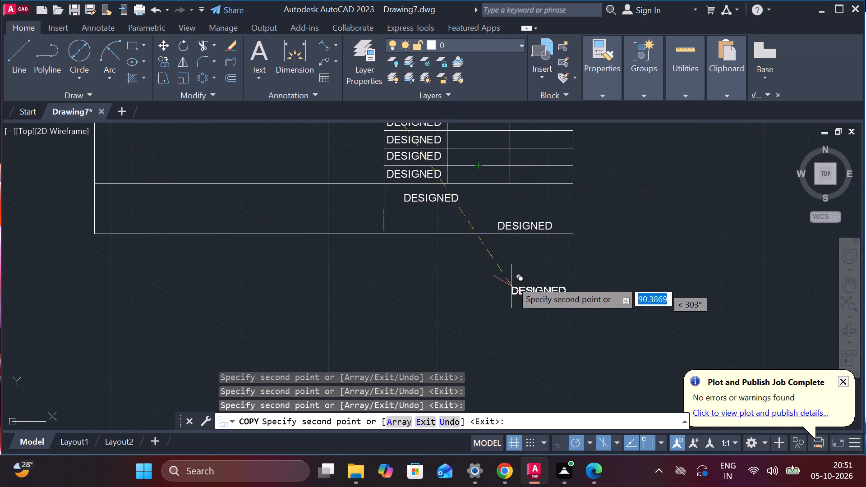
middle_drag(530, 187, 563, 295)
scroll(492, 195, up, 3)
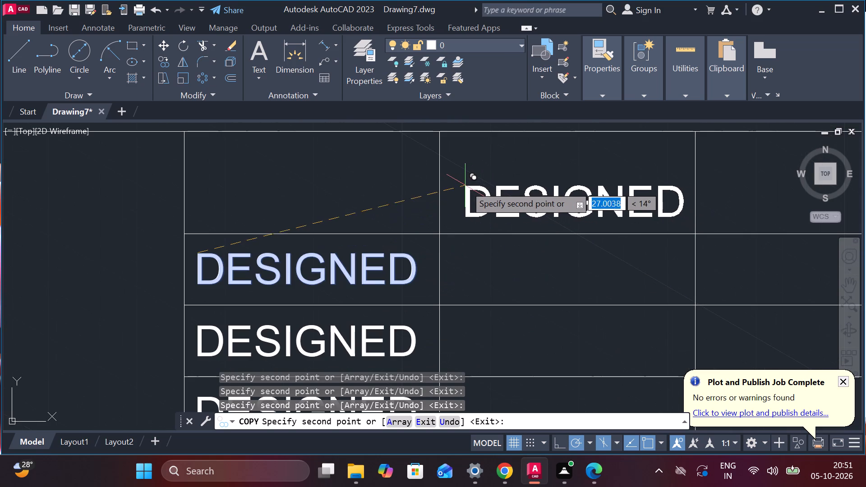
click(462, 171)
middle_drag(567, 183, 354, 181)
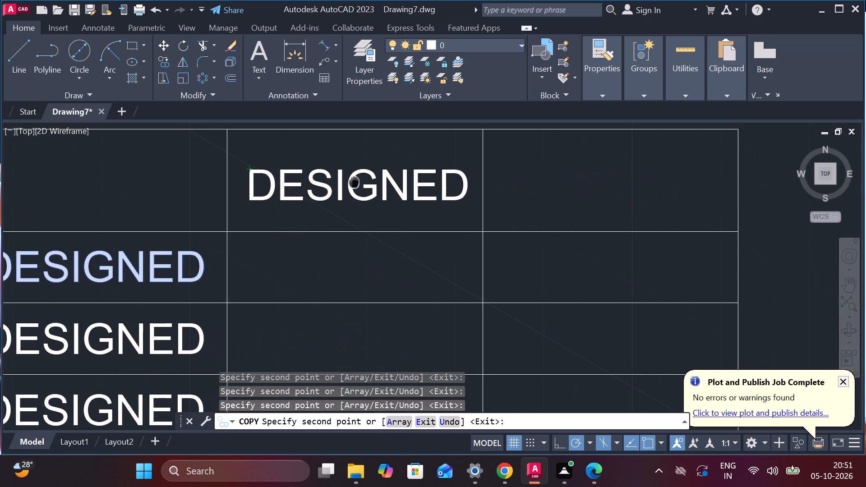
click(504, 172)
Place copies of the DESIGNED label in the small lower-left corner cell and in the wide cell beside it.
scroll(504, 172, down, 4)
scroll(253, 259, up, 3)
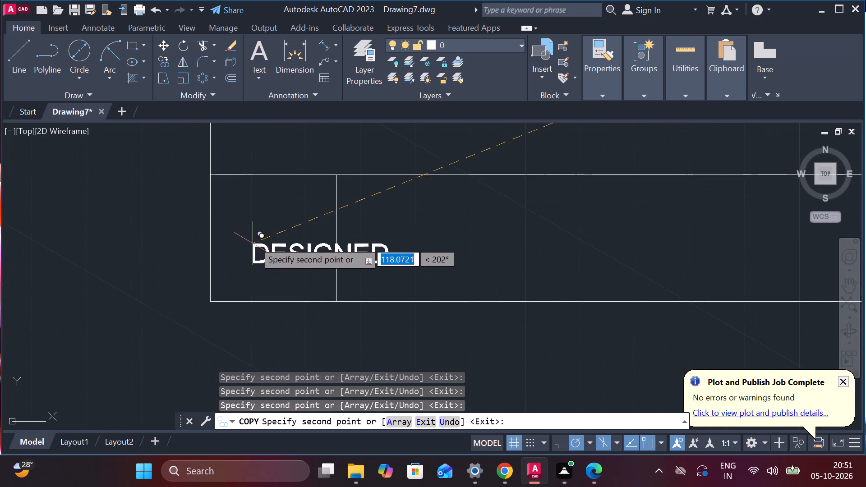
scroll(190, 195, up, 1)
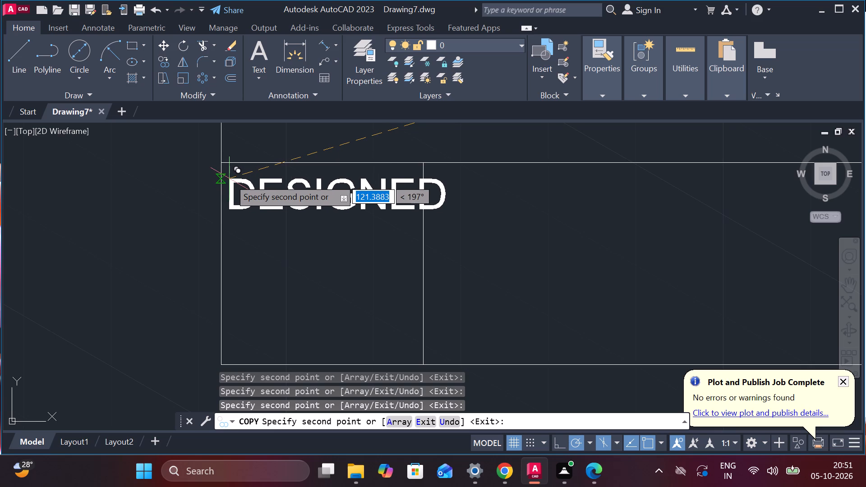
click(229, 179)
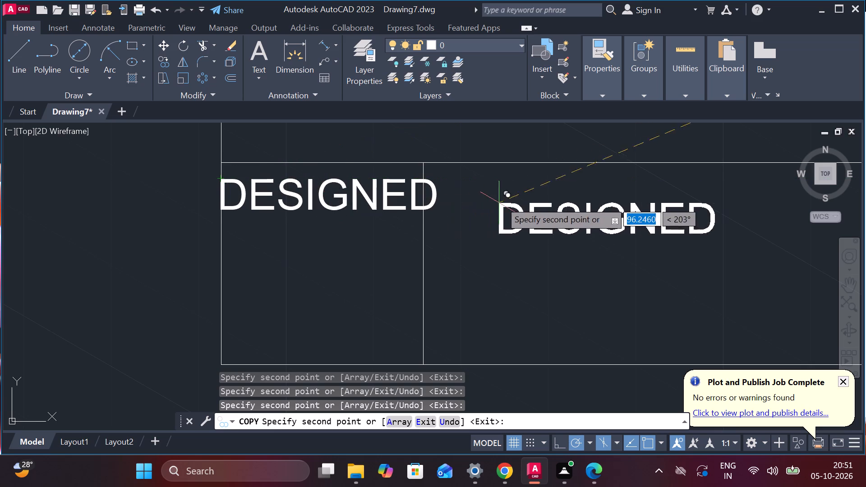
click(472, 188)
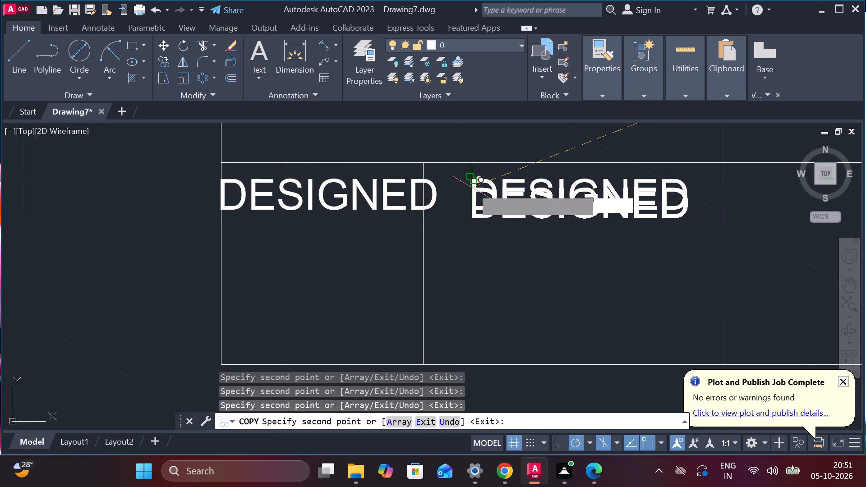
Place a final DESIGNED copy in the large upper-left cell of the title block and end the Copy command.
scroll(497, 180, down, 1)
middle_drag(513, 224, 513, 298)
middle_drag(516, 198, 526, 219)
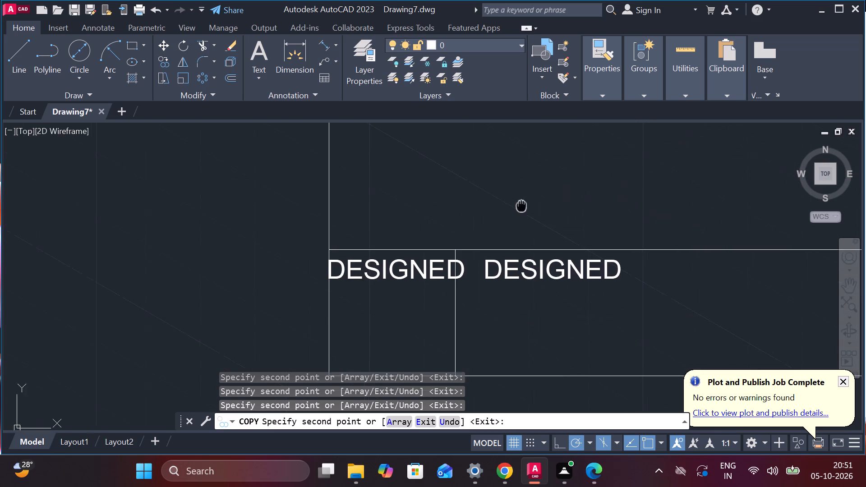
middle_drag(526, 219, 512, 335)
scroll(492, 281, down, 3)
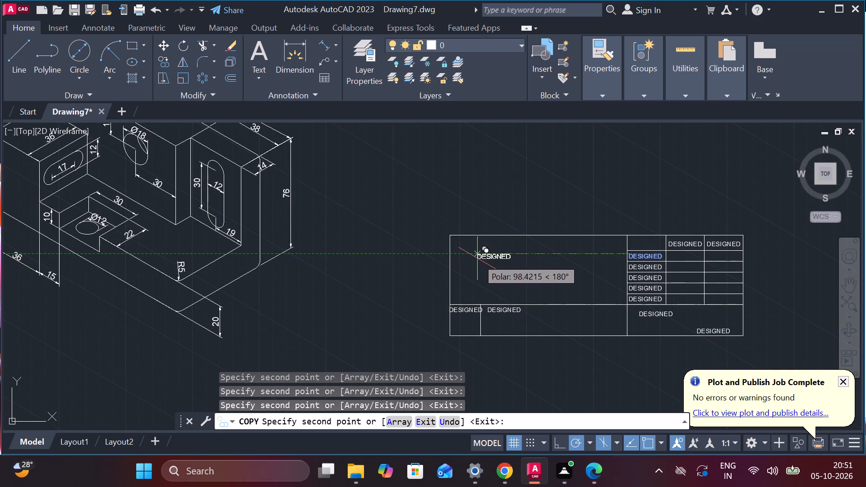
click(486, 261)
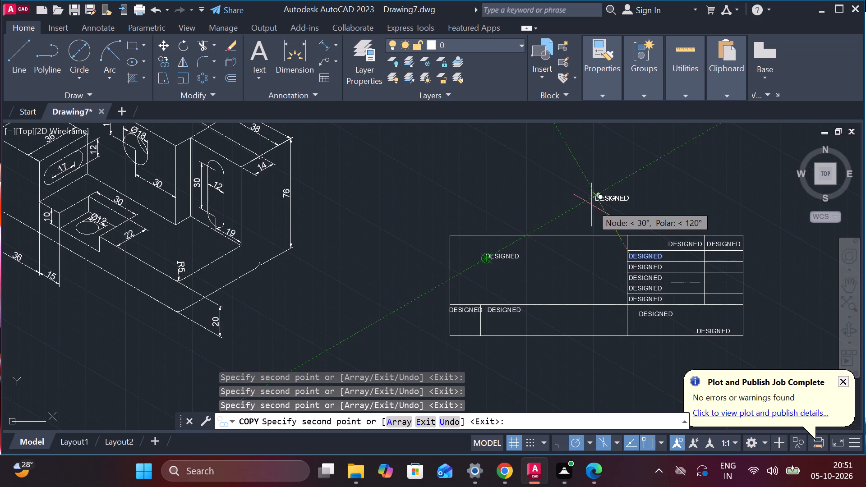
key(Escape)
Offset the title block's left edge inward by 25 for a wider corner cell.
scroll(566, 247, up, 1)
middle_drag(545, 290, 474, 211)
scroll(467, 241, up, 2)
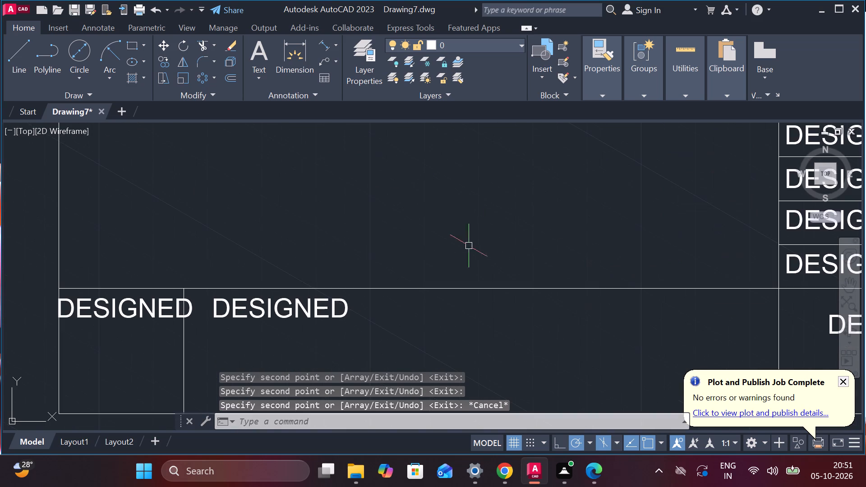
key(Escape)
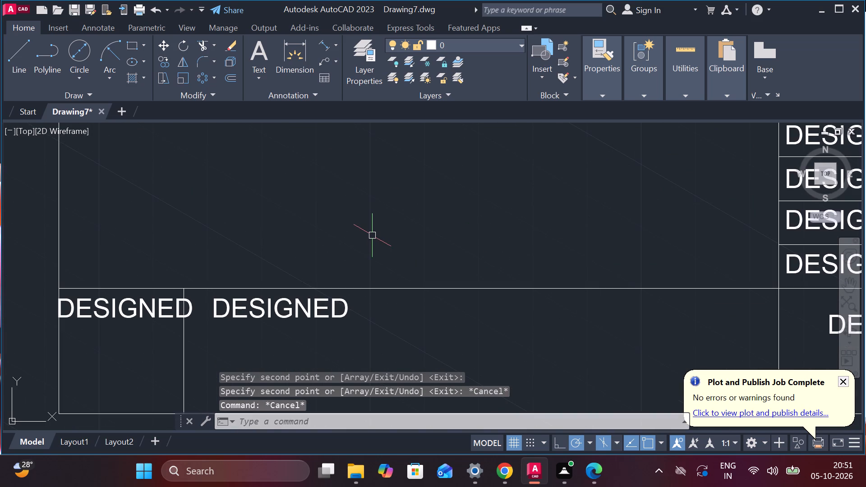
middle_drag(358, 237, 398, 198)
key(o)
key(Return)
key(Return)
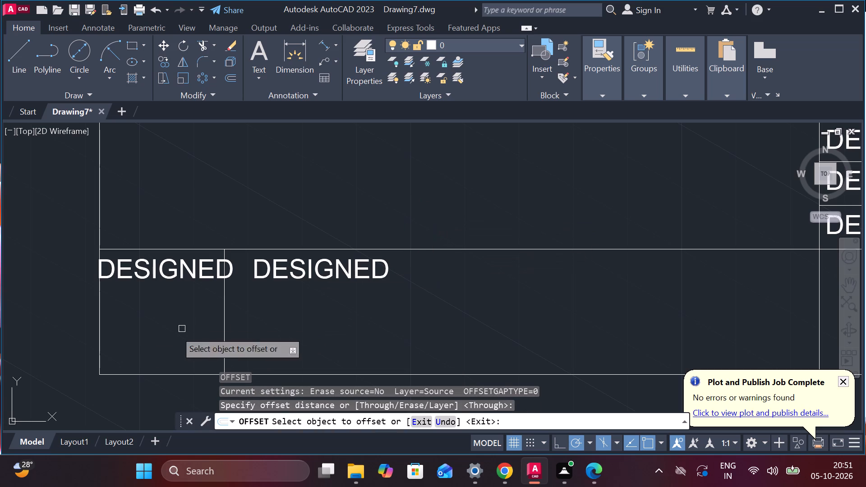
click(97, 333)
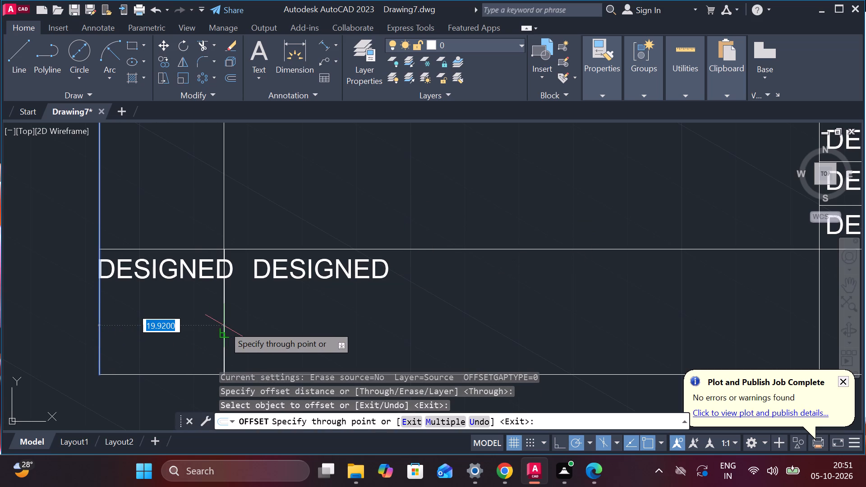
text(25)
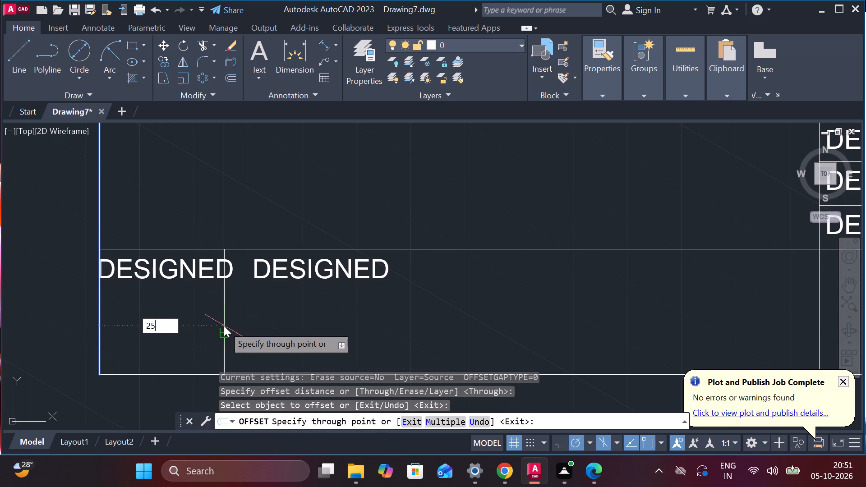
key(Return)
key(Escape)
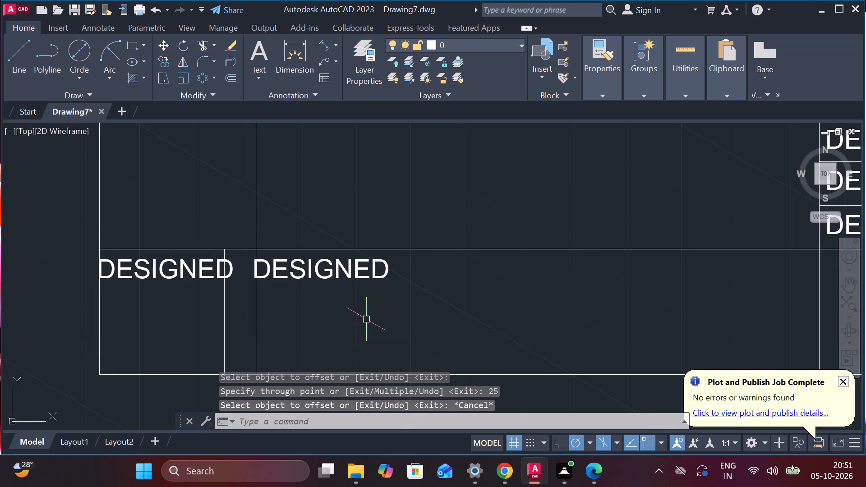
Erase the old narrower vertical divider in the title block's lower-left corner cell.
click(224, 312)
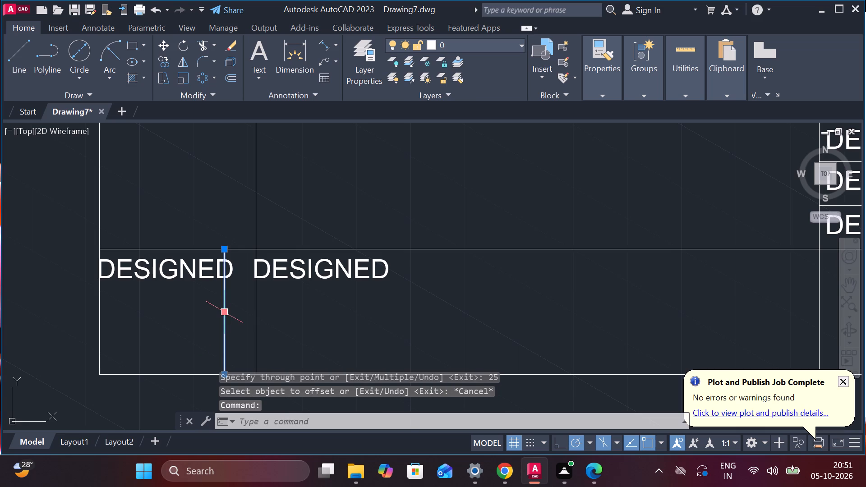
key(r)
key(Escape)
click(223, 312)
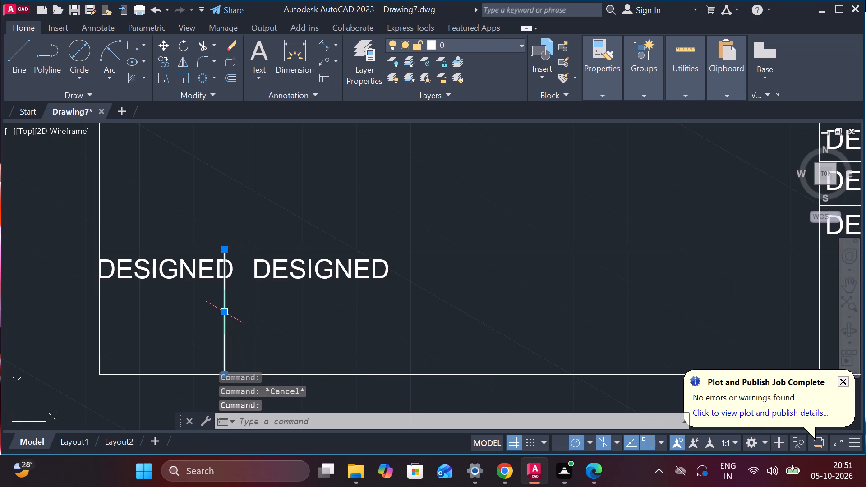
key(e)
key(Return)
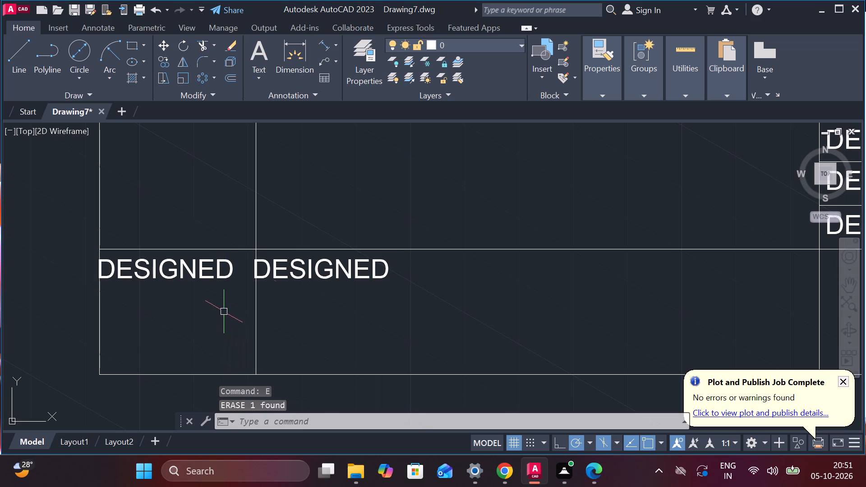
Trim the new corner-cell divider where it extends above the horizontal line into the large upper-left cell.
text(TR)
key(Return)
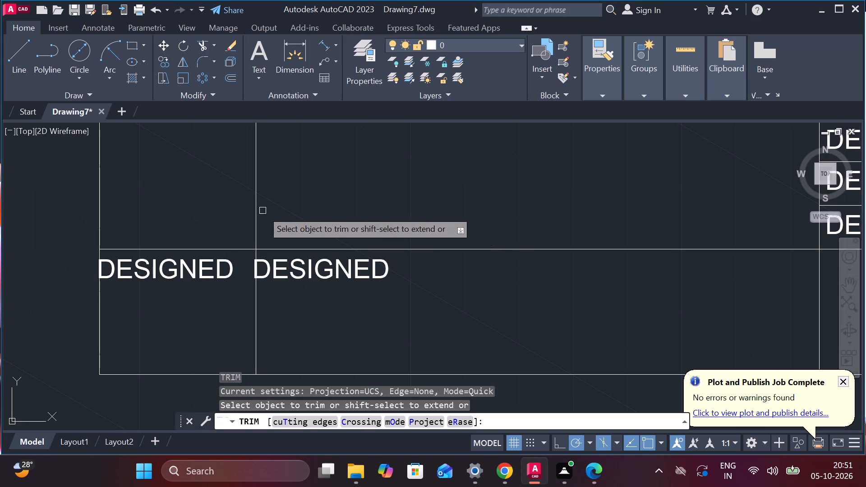
click(254, 191)
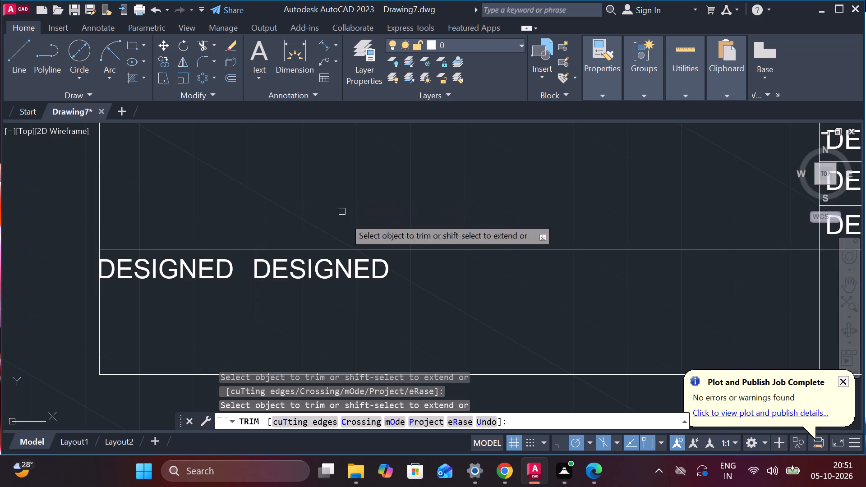
key(grave)
key(Escape)
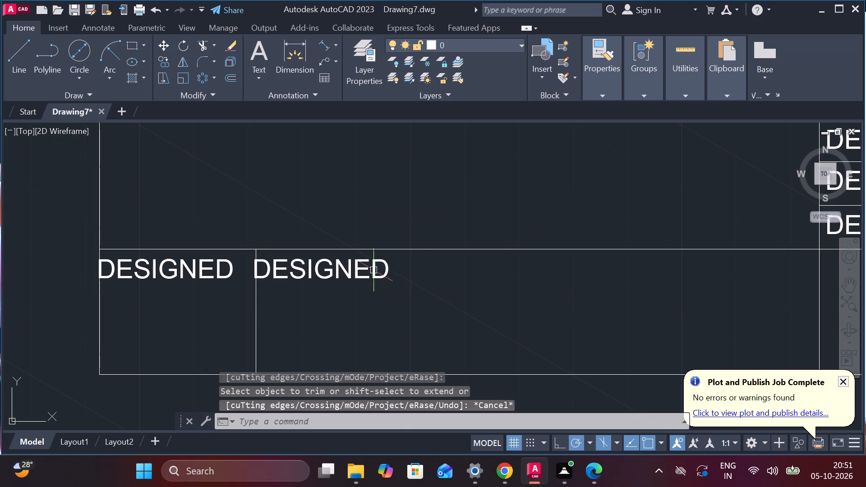
Move the DESIGNED label in the wide bottom cell about 3.7 units to the right, clear of the divider.
click(369, 269)
click(253, 260)
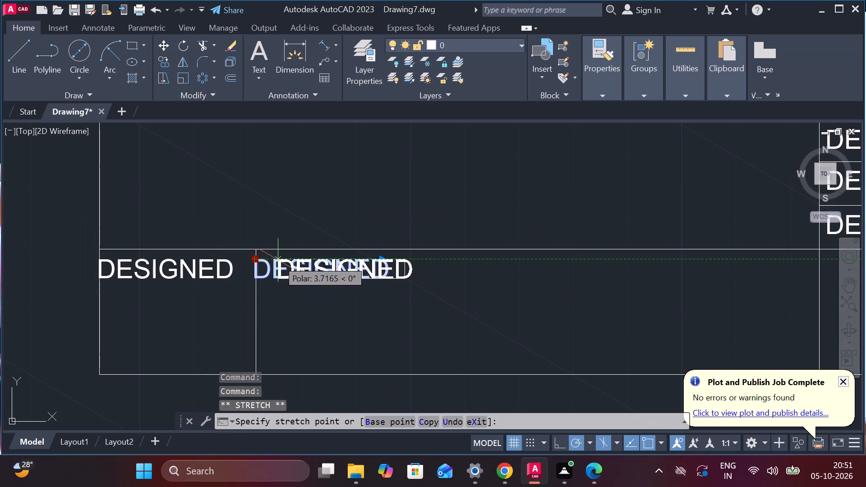
click(278, 260)
key(Escape)
Draw a 25-unit horizontal line from the corner-cell divider's midpoint to the title block's left edge.
scroll(398, 230, down, 2)
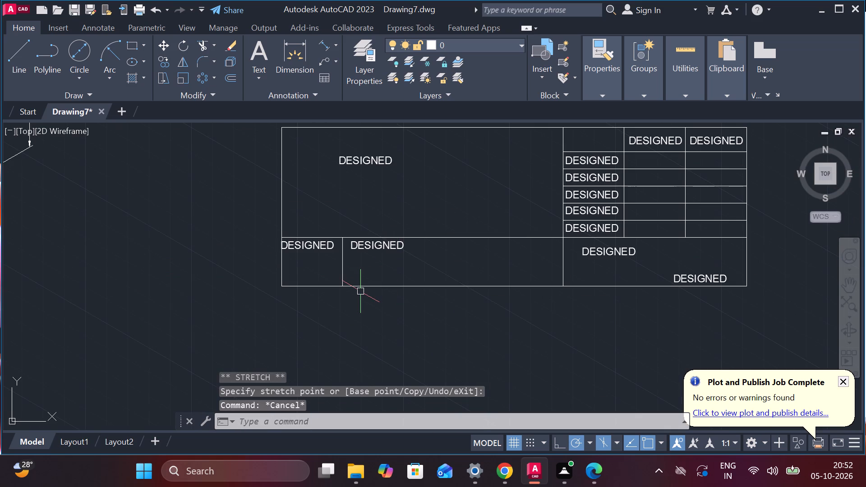
key(l)
key(Return)
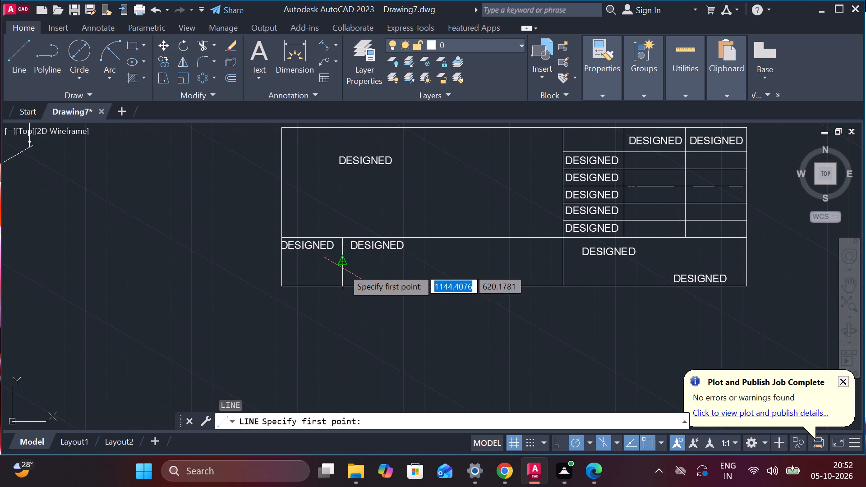
click(342, 264)
scroll(312, 263, up, 2)
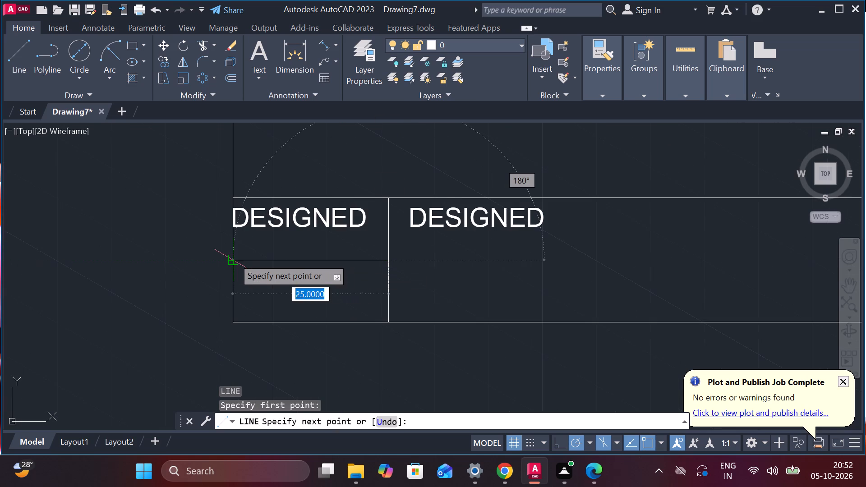
click(233, 257)
key(Escape)
Move the DESIGNED label in the lower-left corner cell about 2 units to the right.
click(279, 217)
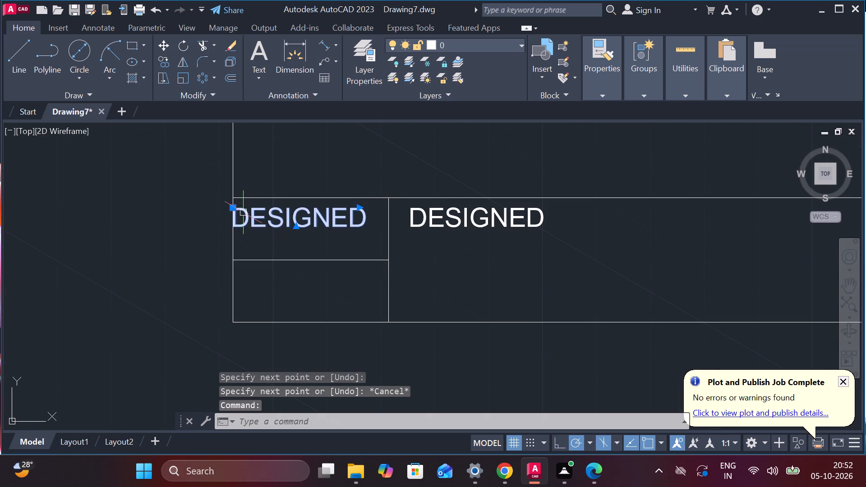
click(232, 208)
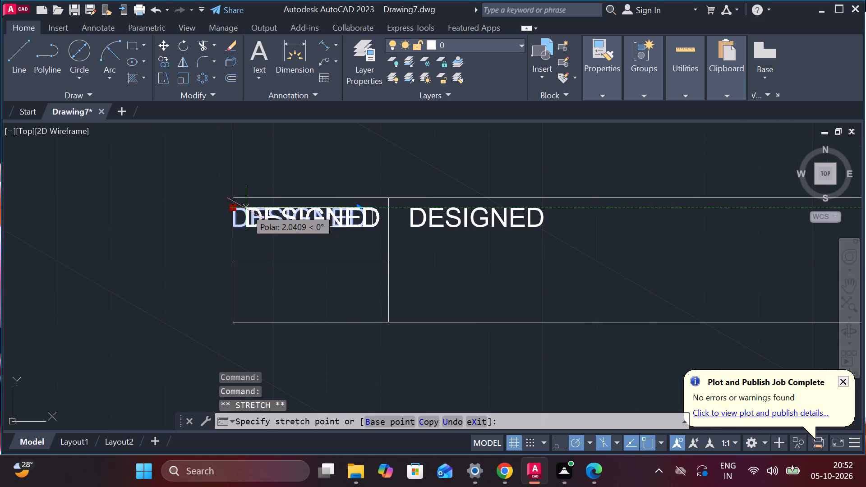
click(246, 209)
key(Escape)
Replace the DESIGNED label in the top-row cell of the second divider column with NAME.
scroll(485, 228, down, 2)
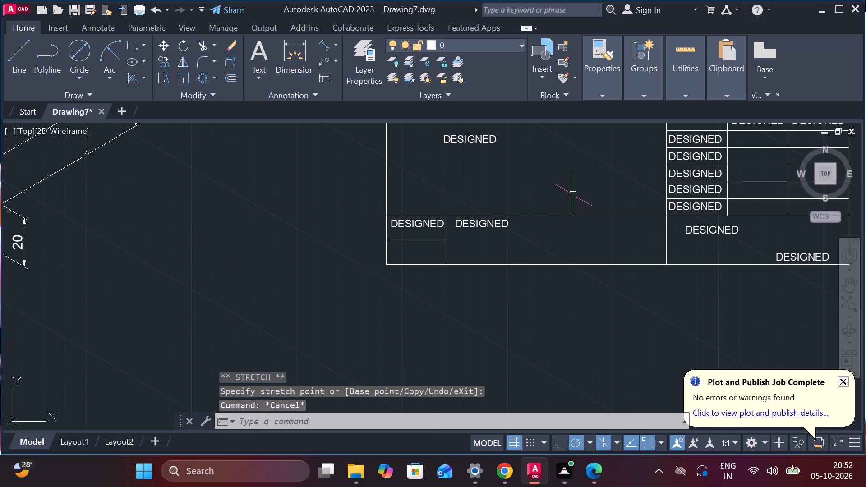
middle_drag(627, 177, 438, 269)
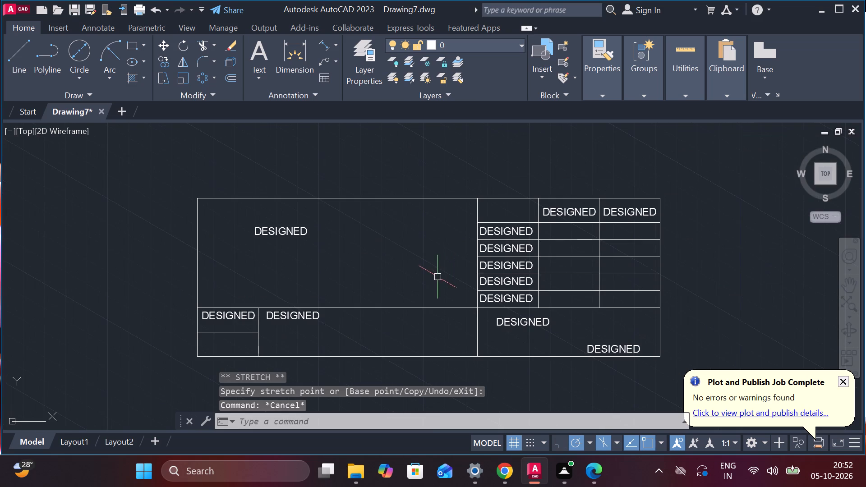
scroll(607, 221, up, 2)
double_click(514, 196)
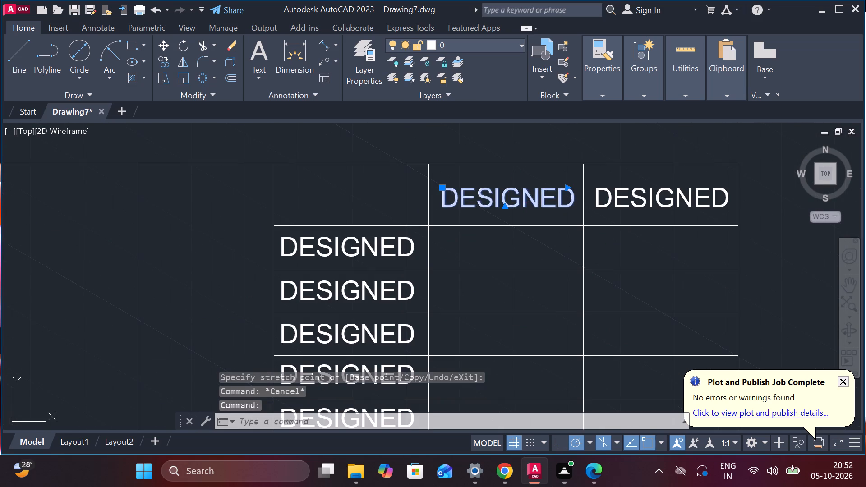
key(Right)
key(Right)
key(Right)
key(Right)
key(Right)
key(Right)
key(Right)
key(Right)
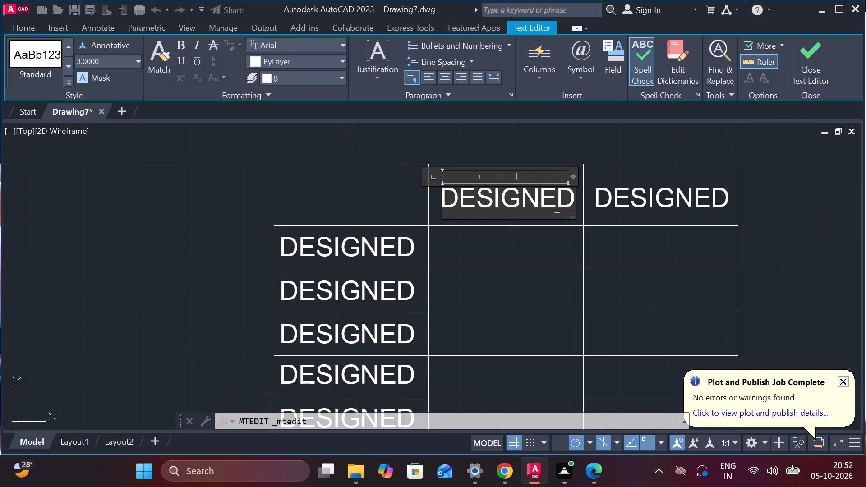
key(BackSpace)
key(BackSpace)
key(BackSpace)
key(BackSpace)
key(BackSpace)
key(BackSpace)
key(BackSpace)
key(BackSpace)
key(BackSpace)
key(BackSpace)
key(BackSpace)
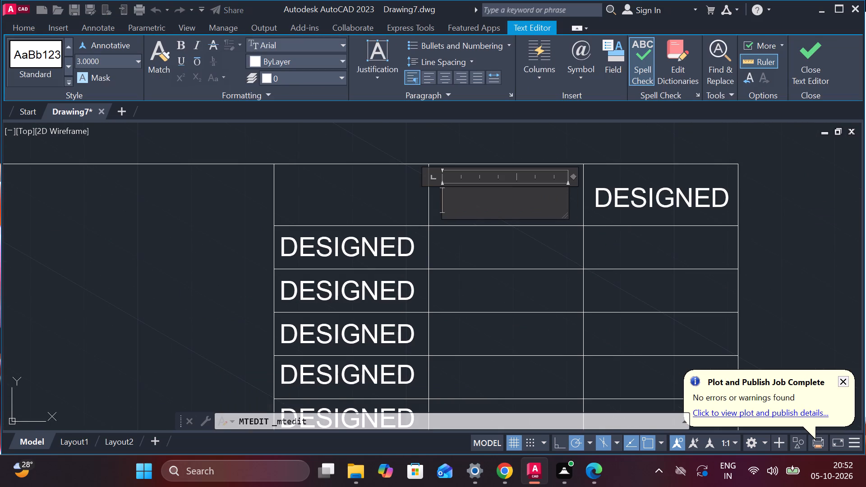
text(NAME)
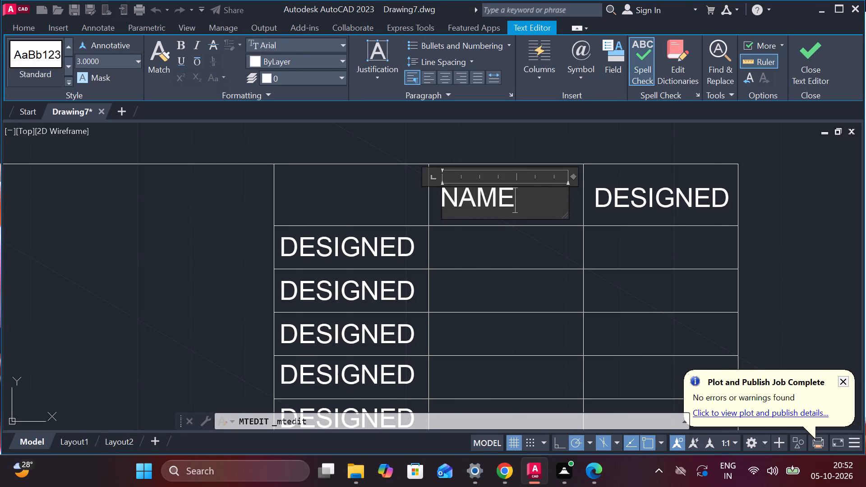
key(Return)
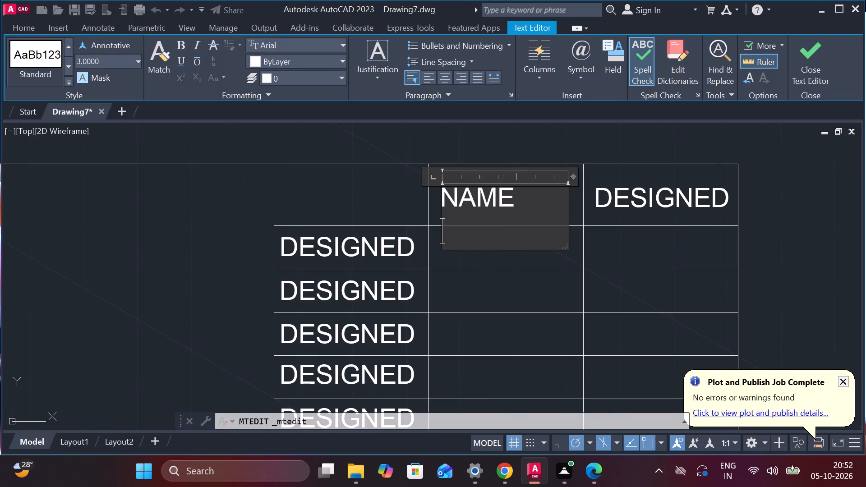
key(BackSpace)
Replace the DESIGNED label in the top-row cell of the third divider column with DATE.
double_click(700, 194)
double_click(700, 194)
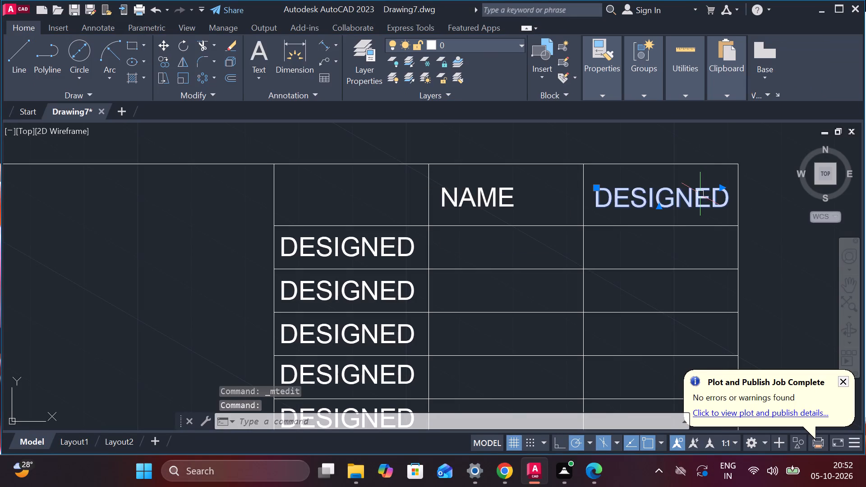
key(Right)
key(Right)
key(Right)
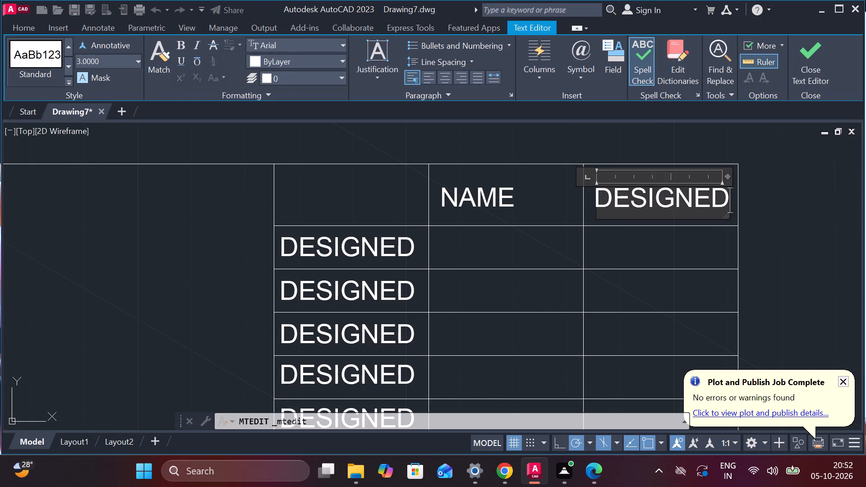
key(BackSpace)
key(BackSpace)
key(BackSpace)
key(BackSpace)
key(BackSpace)
key(BackSpace)
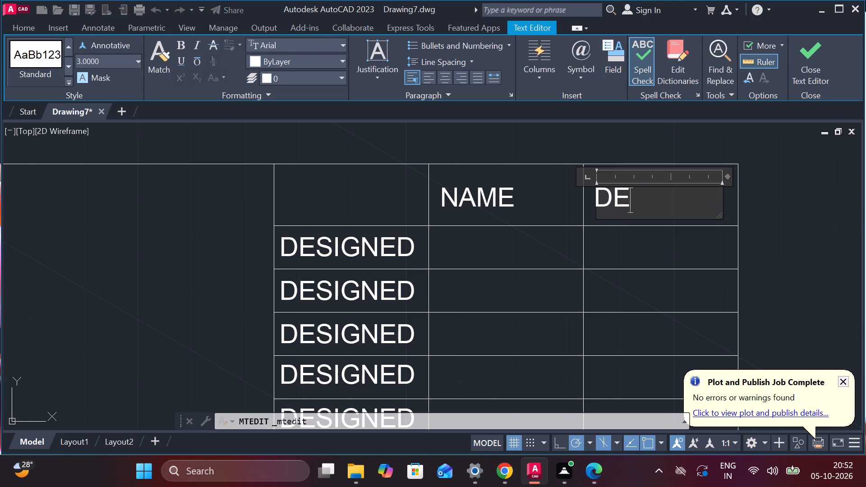
key(BackSpace)
text(ATE)
click(408, 248)
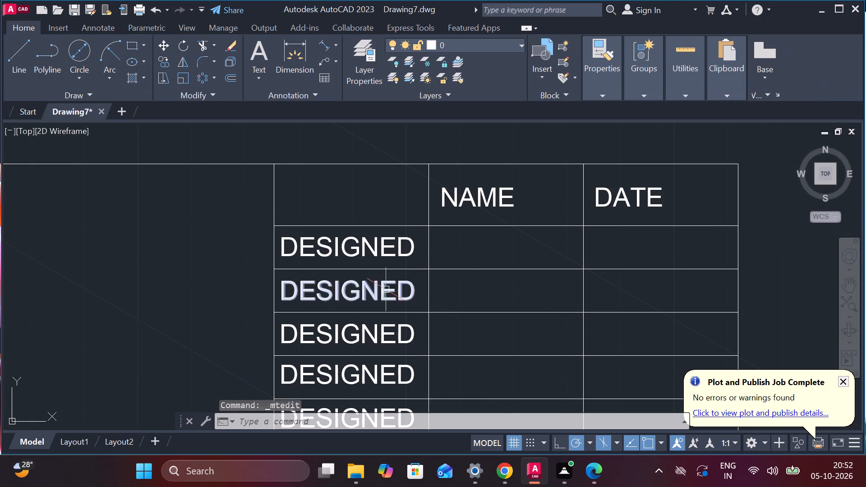
Replace the second DESIGNED label down the table's first column with DRAWN.
double_click(386, 289)
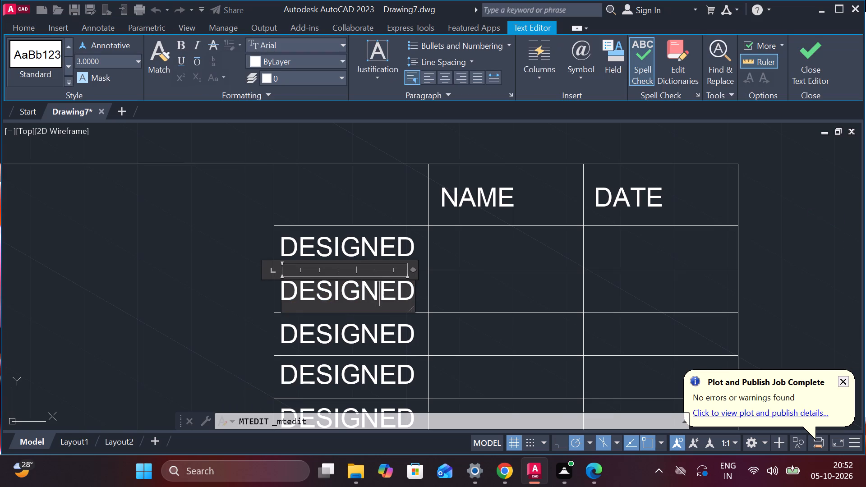
key(Right)
key(Right)
key(Right)
key(Right)
key(Right)
key(Right)
key(Right)
key(BackSpace)
key(BackSpace)
key(BackSpace)
key(BackSpace)
key(BackSpace)
key(BackSpace)
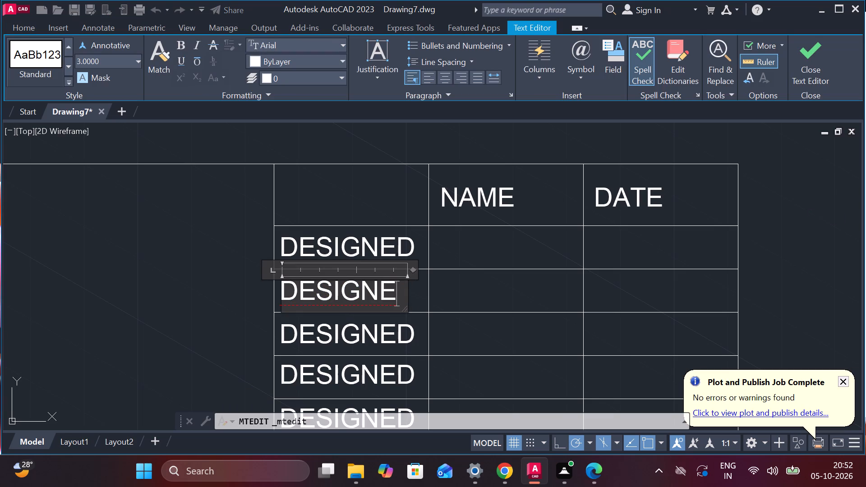
key(BackSpace)
text(RAWN)
Replace the DESIGNED label in the row below DRAWN with CHECKED.
double_click(413, 326)
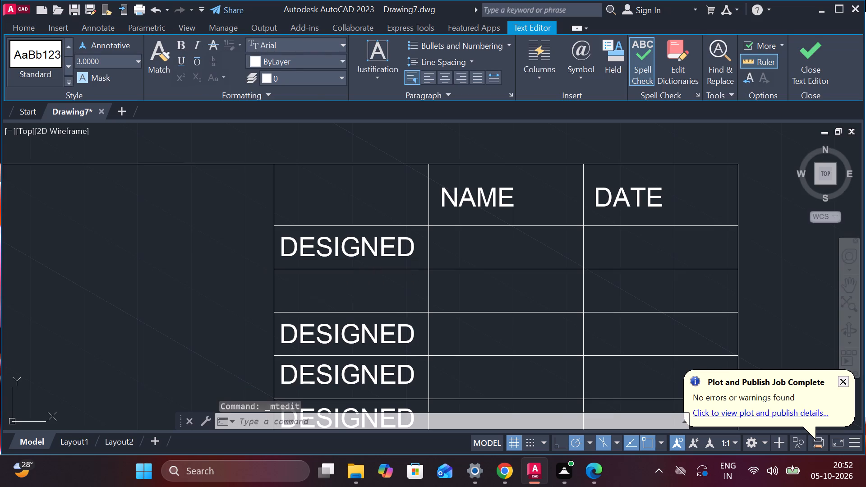
double_click(413, 334)
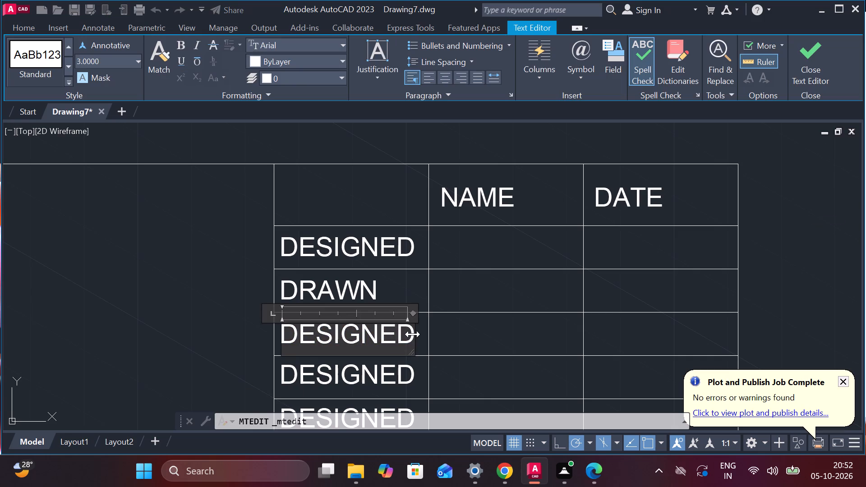
key(BackSpace)
key(BackSpace)
key(BackSpace)
key(BackSpace)
key(BackSpace)
key(BackSpace)
key(BackSpace)
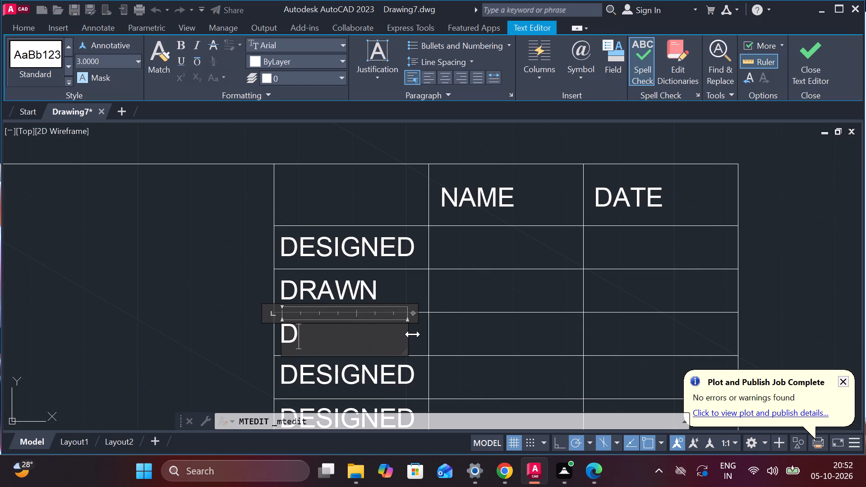
key(BackSpace)
text(CHECKED)
Replace the DESIGNED label in the row below CHECKED with STANDARD.
double_click(401, 368)
scroll(401, 368, down, 1)
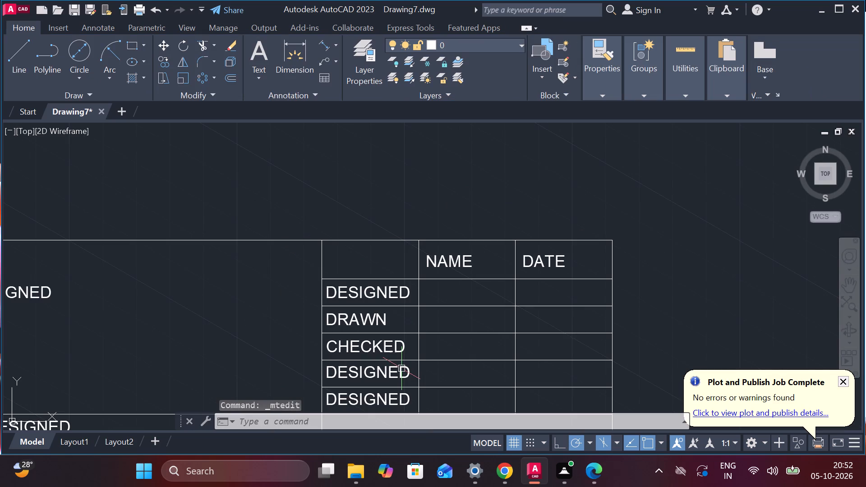
double_click(390, 372)
scroll(390, 372, up, 2)
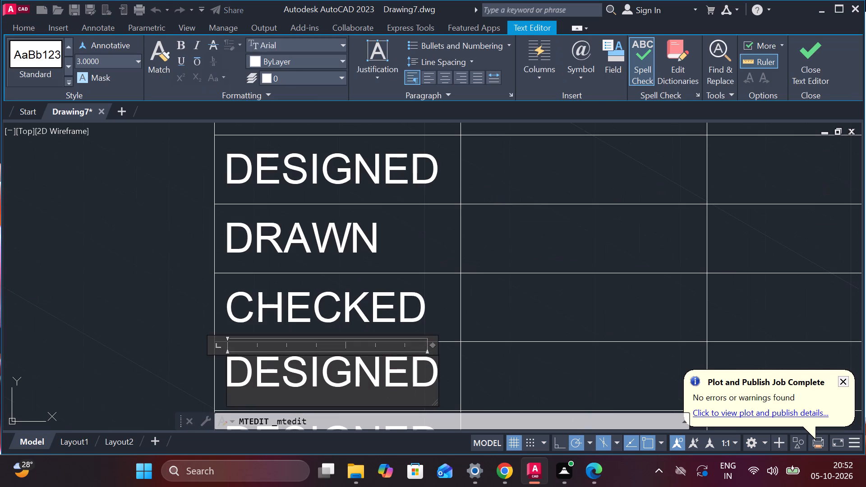
key(Right)
key(Right)
key(BackSpace)
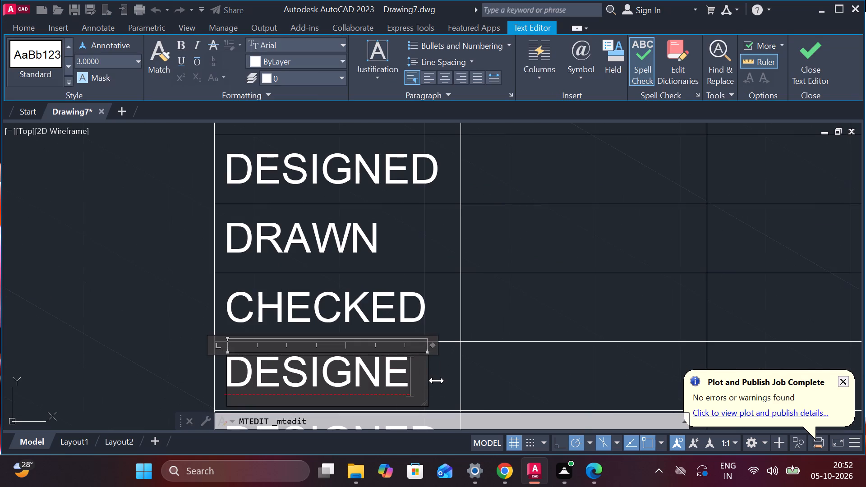
key(BackSpace)
key(BackSpace)
key(BackSpace)
key(BackSpace)
key(BackSpace)
key(BackSpace)
key(BackSpace)
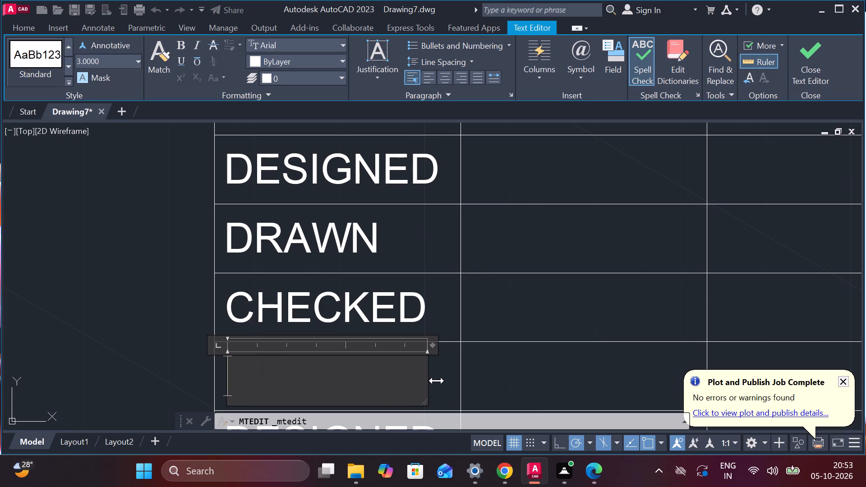
text(STA)
key(n)
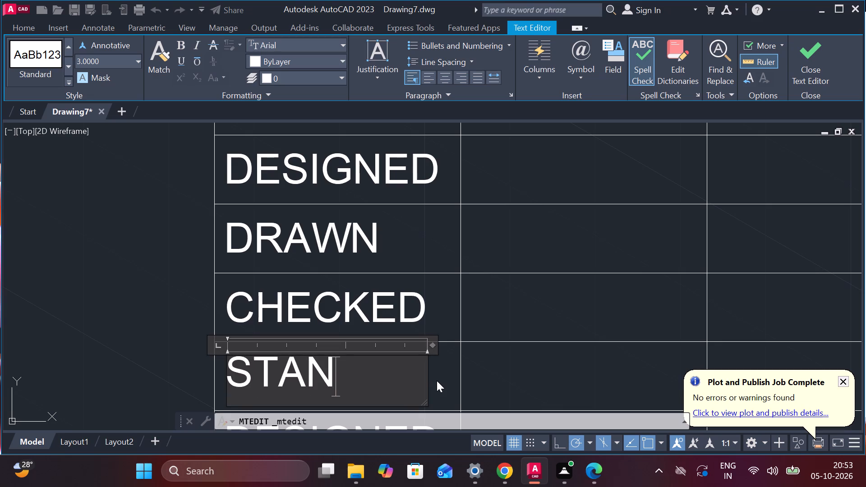
key(d)
text(AR)
key(d)
scroll(445, 377, down, 1)
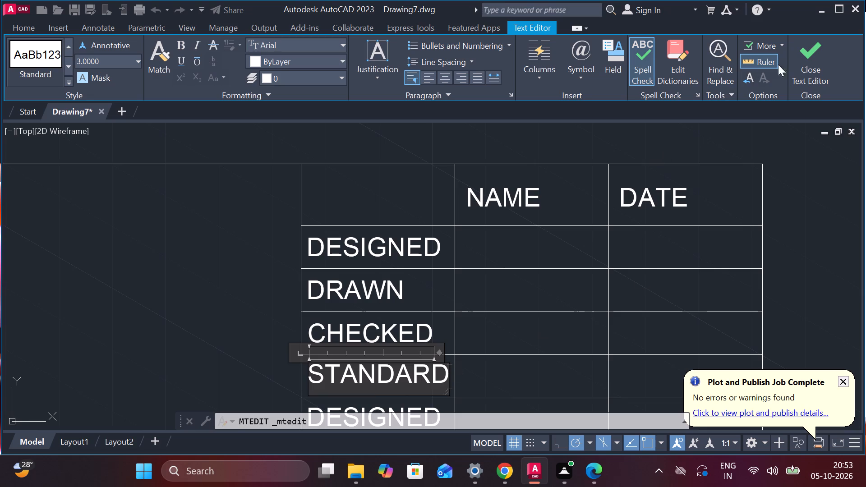
Replace the DESIGNED label in the row below STANDARD with APPROVED.
click(794, 58)
scroll(479, 389, down, 1)
middle_drag(431, 371, 423, 304)
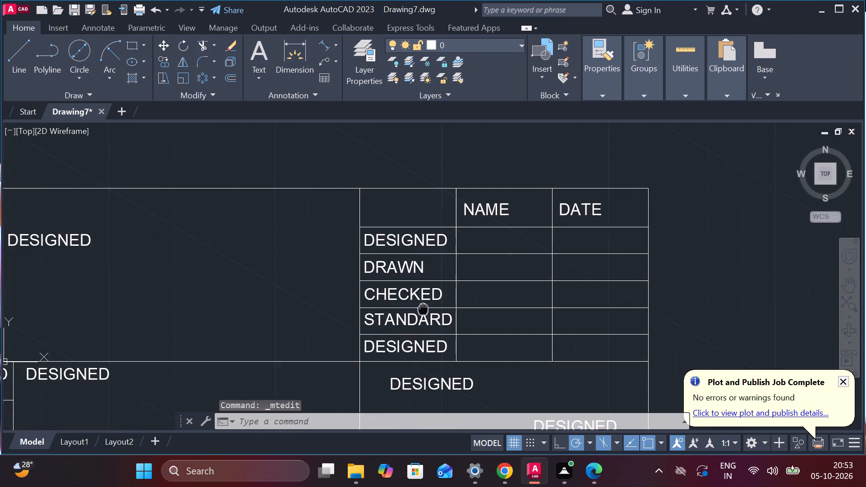
scroll(419, 300, up, 1)
double_click(408, 373)
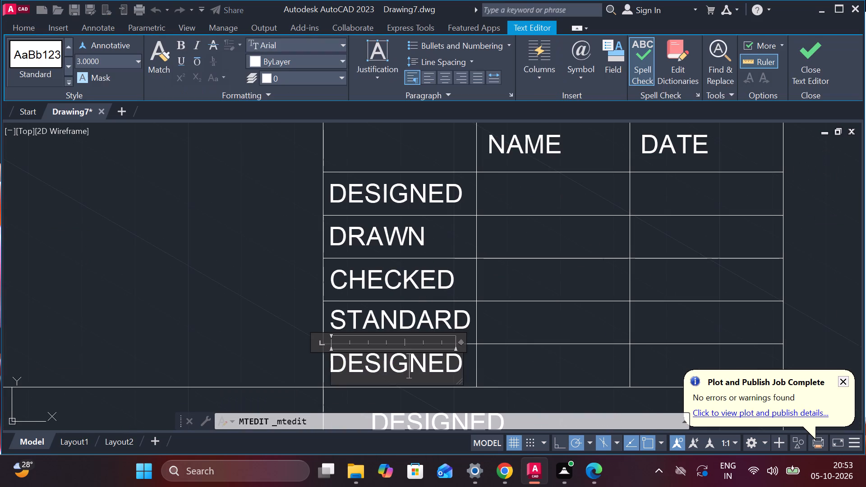
key(Right)
key(Right)
key(Right)
key(BackSpace)
key(BackSpace)
key(BackSpace)
key(BackSpace)
key(BackSpace)
key(BackSpace)
key(BackSpace)
key(BackSpace)
key(BackSpace)
key(BackSpace)
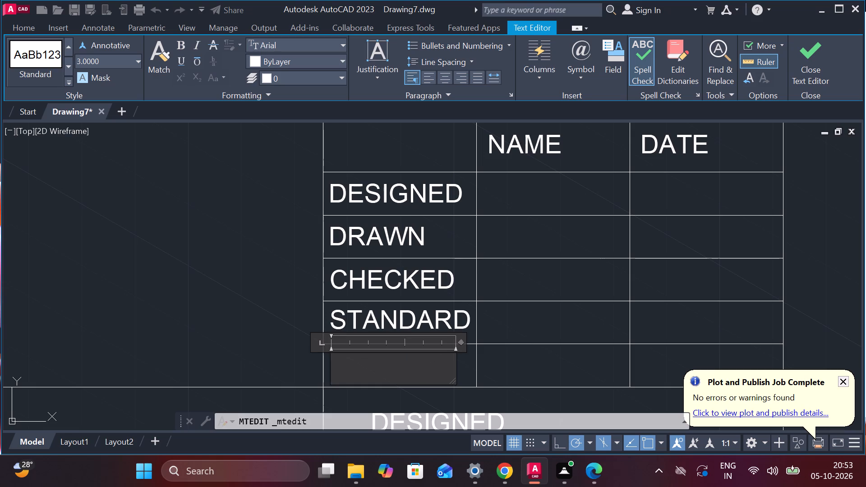
text(APPROVED)
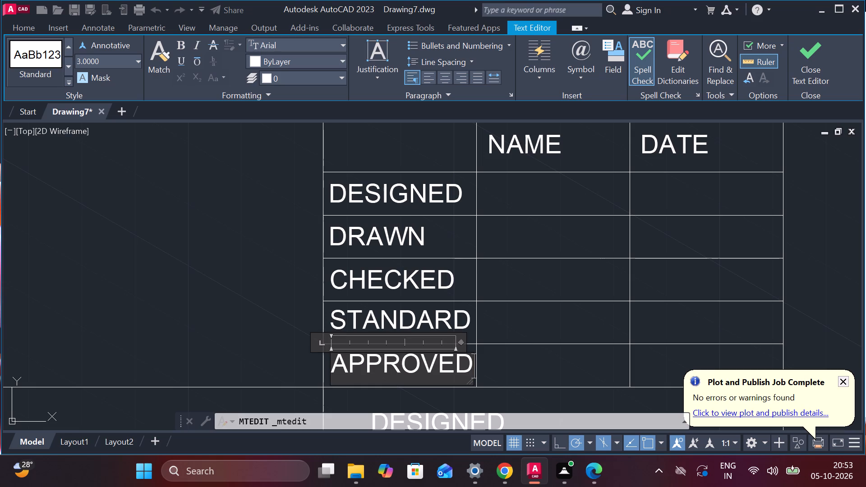
click(799, 65)
scroll(661, 148, down, 1)
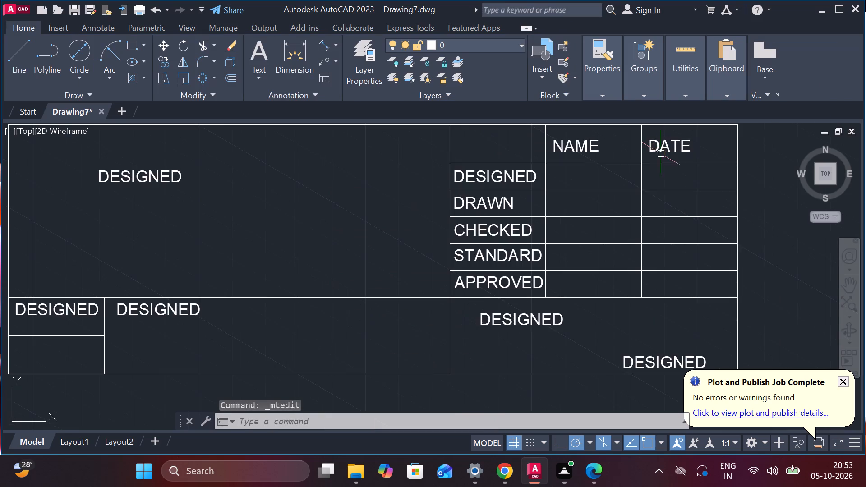
Shift the NAME and DATE headings horizontally toward the middle of their cells, moving DATE about 3.9 units right.
scroll(602, 160, up, 1)
click(556, 142)
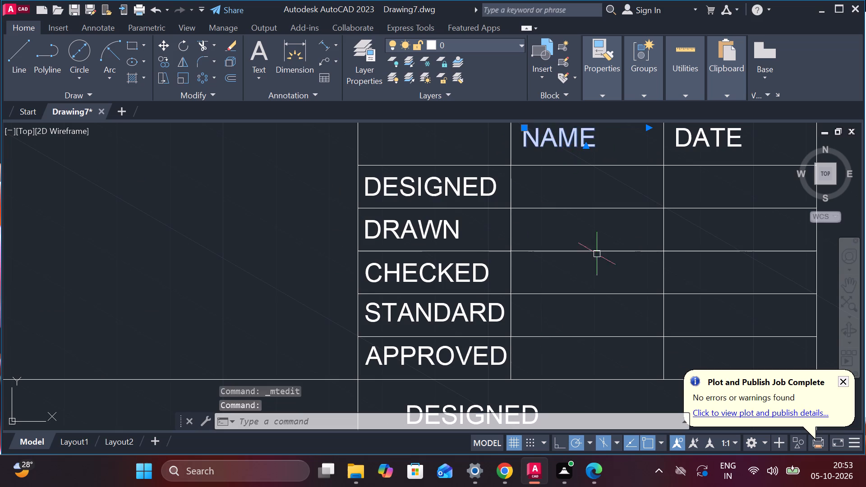
middle_drag(582, 283, 500, 413)
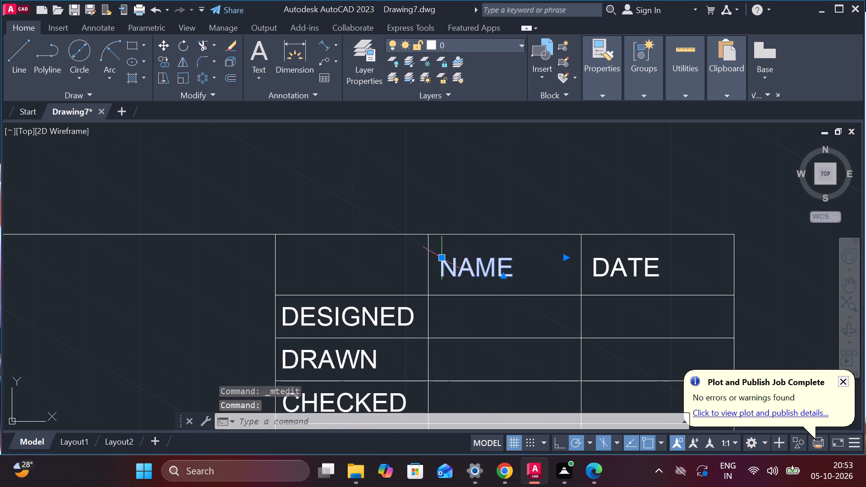
click(442, 258)
click(459, 258)
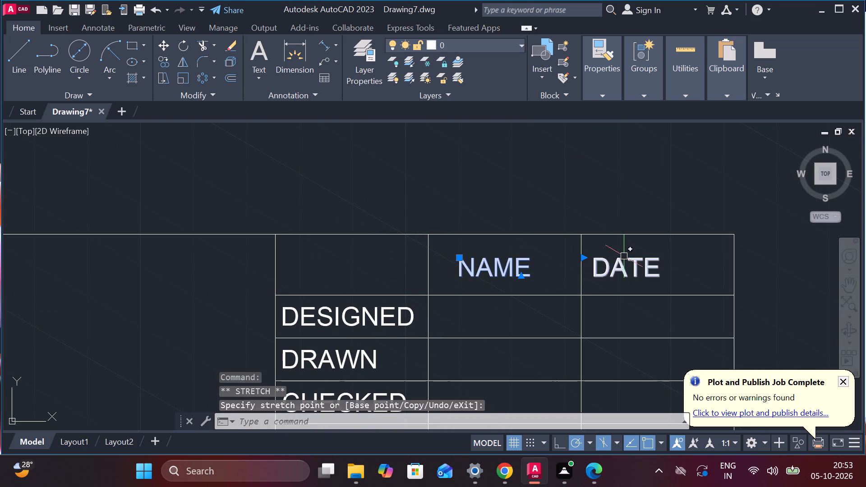
click(625, 266)
click(595, 259)
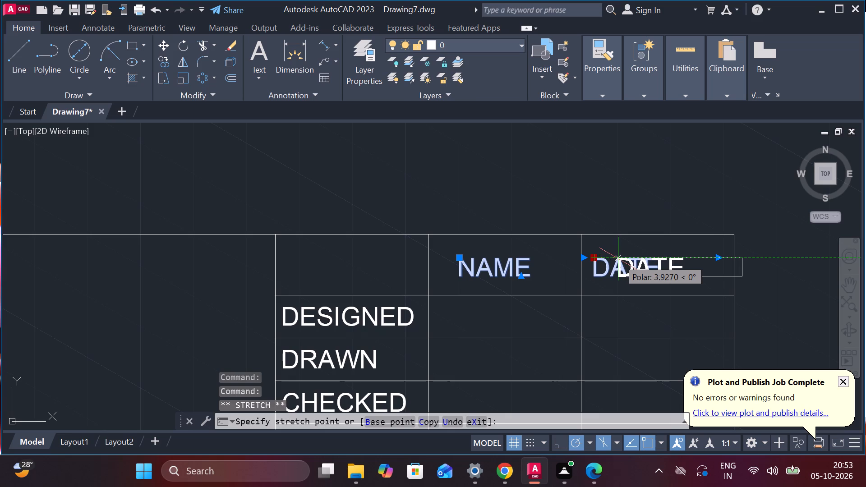
click(618, 259)
scroll(676, 275, down, 1)
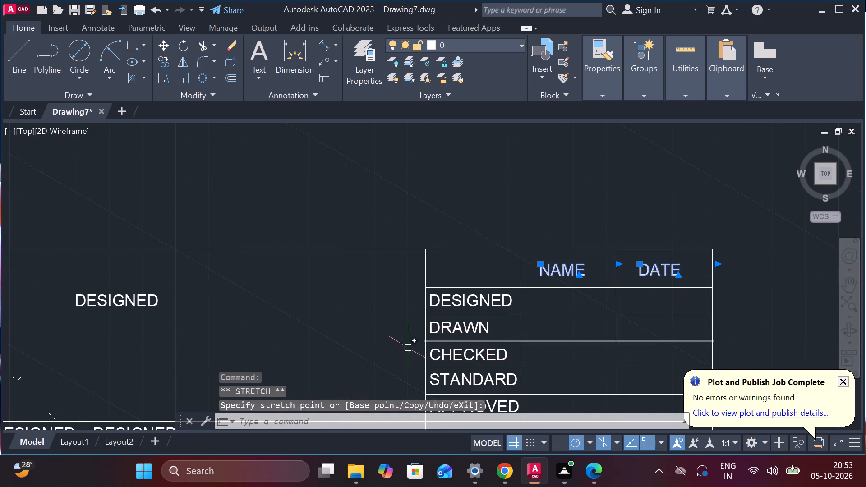
scroll(328, 362, down, 1)
middle_drag(313, 348, 346, 217)
scroll(493, 288, up, 1)
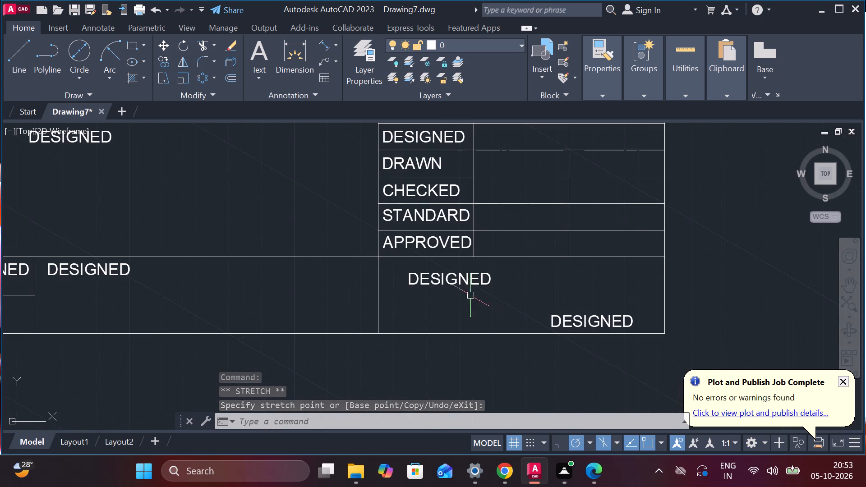
key(Escape)
Replace the upper DESIGNED label in the large cell below APPROVED with DRAWING NO: and widen its text box to fit one line.
double_click(442, 279)
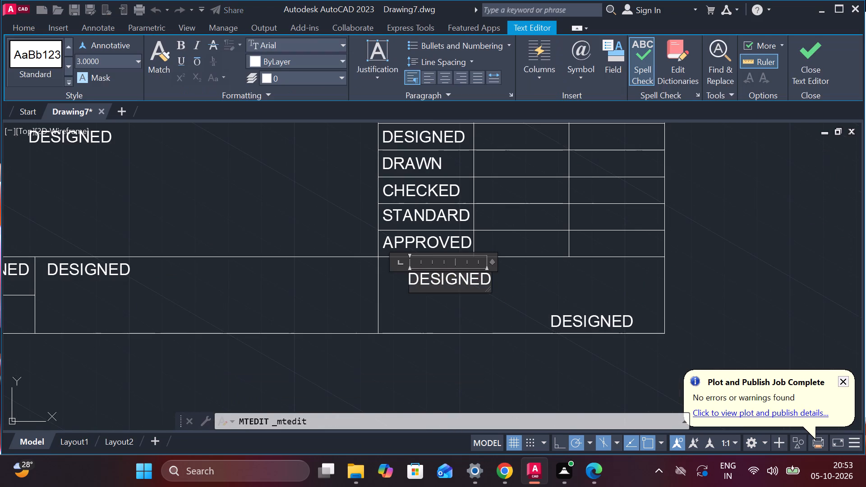
key(Right)
key(Right)
key(Right)
key(Right)
key(Right)
key(BackSpace)
key(BackSpace)
key(BackSpace)
key(BackSpace)
key(BackSpace)
key(BackSpace)
key(BackSpace)
key(BackSpace)
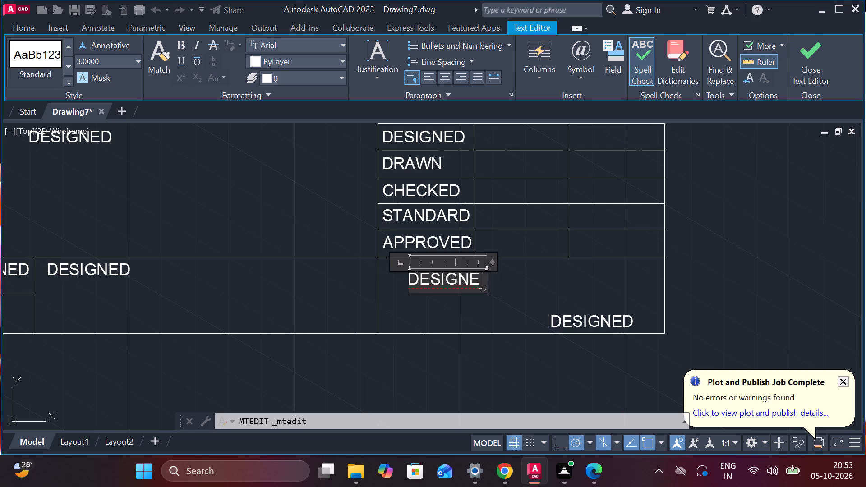
text(DRAWING)
key(space)
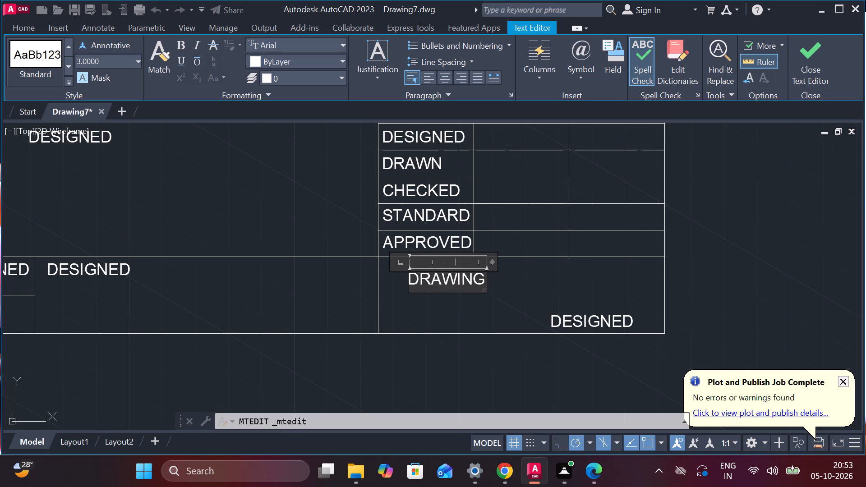
key(n)
key(o)
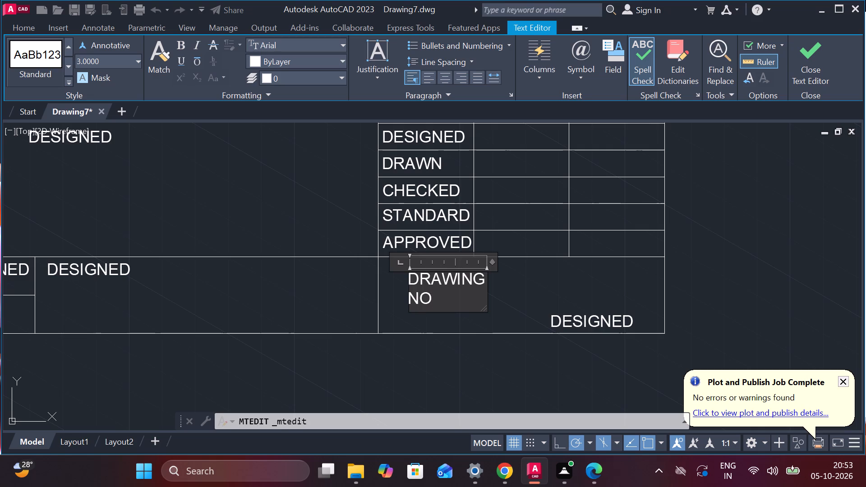
key(shift+colon)
drag(485, 293, 516, 284)
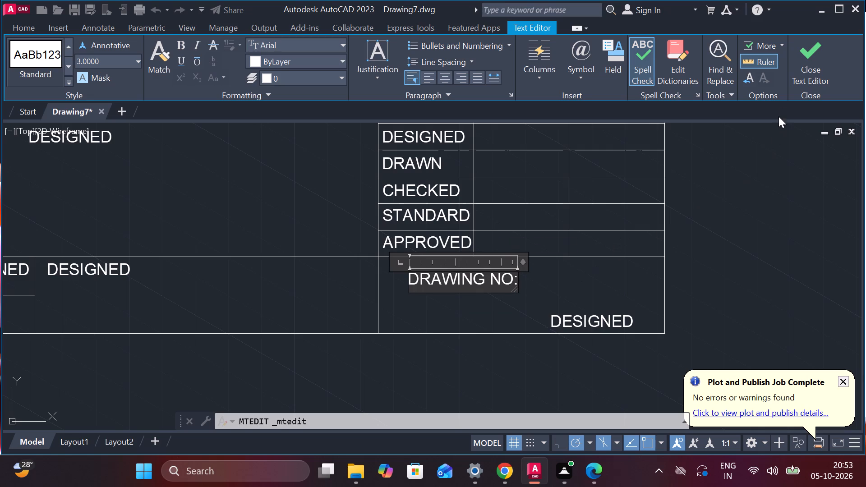
click(807, 78)
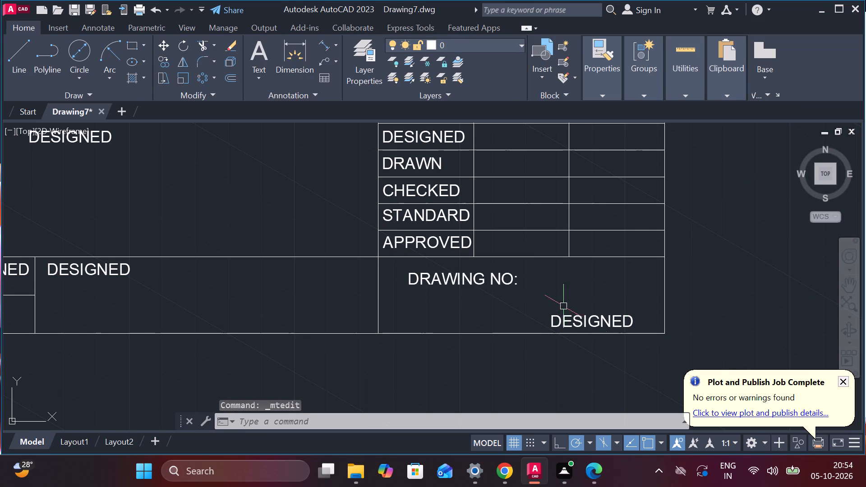
Replace the lower DESIGNED label in the DRAWING NO: cell with SHEET NO: 1 of 1.
double_click(588, 322)
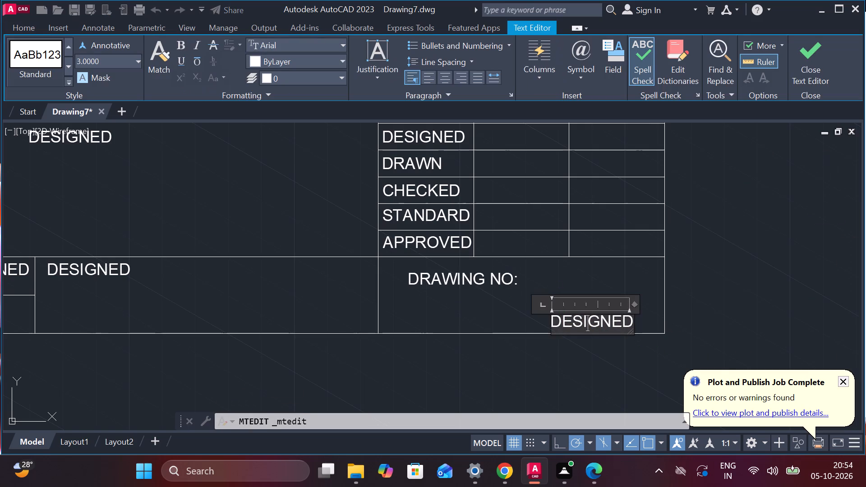
key(Right)
key(Right)
key(Right)
key(Right)
key(Right)
key(Right)
key(Right)
key(Right)
key(Right)
key(Right)
key(BackSpace)
key(BackSpace)
key(BackSpace)
key(BackSpace)
key(BackSpace)
key(BackSpace)
key(BackSpace)
key(BackSpace)
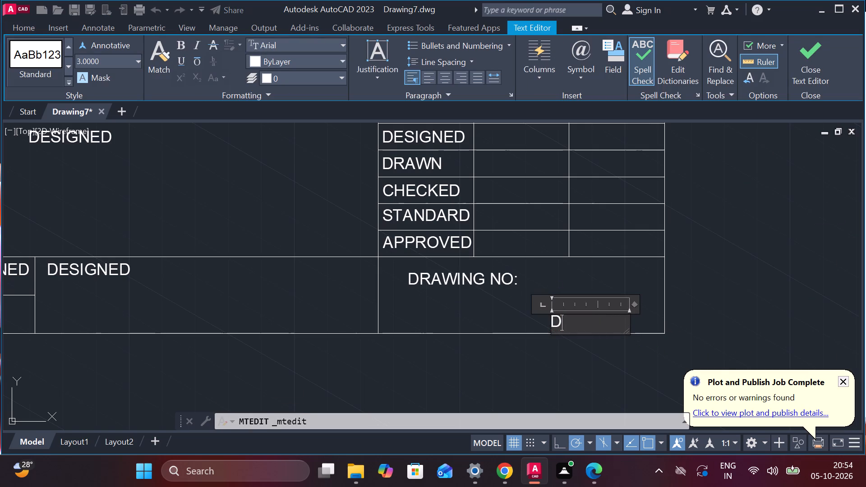
text(SHEET)
key(space)
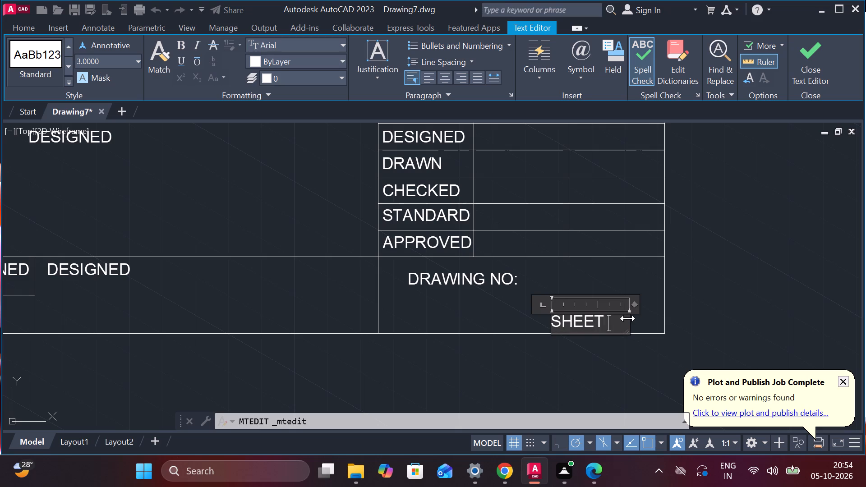
text(NO)
key(space)
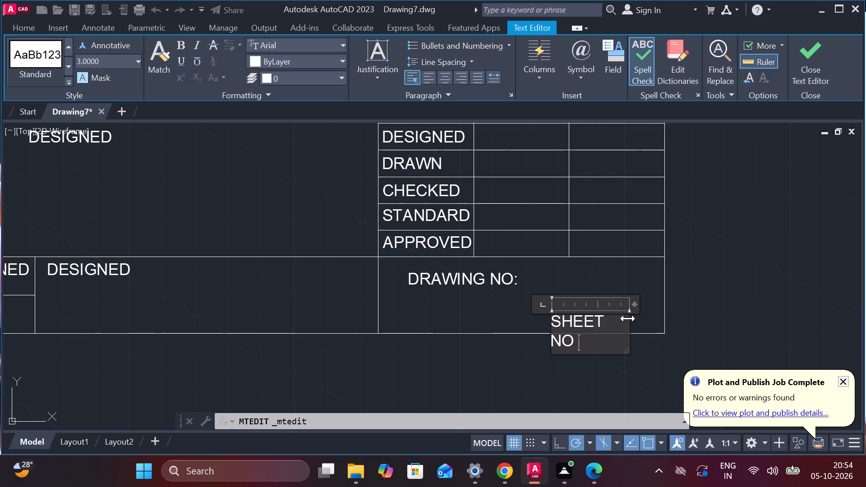
key(BackSpace)
key(BackSpace)
key(shift+colon)
key(space)
text(1)
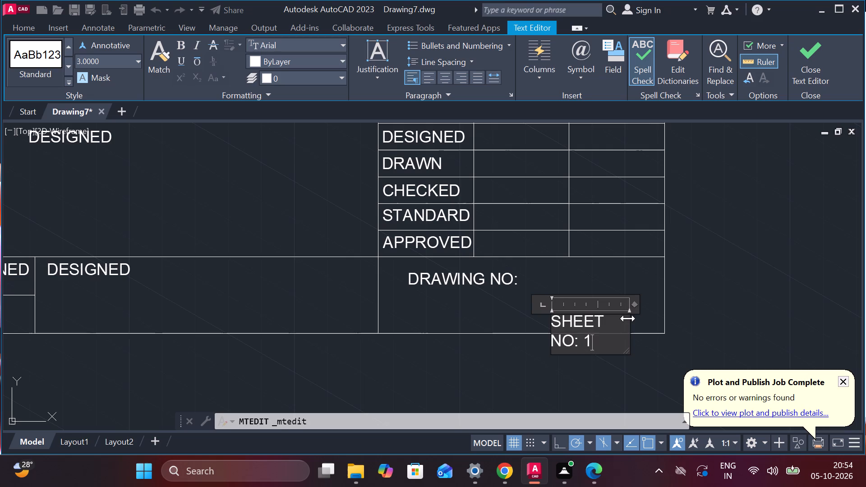
key(space)
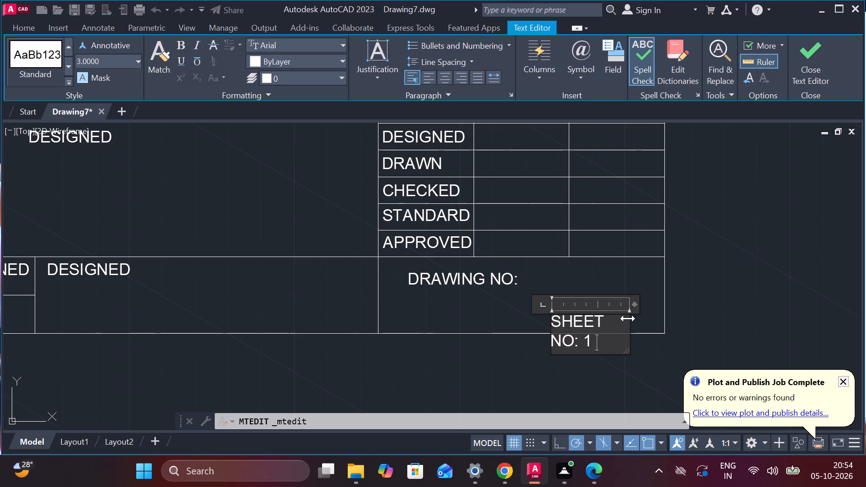
text(of)
key(space)
text(1)
click(807, 59)
Widen the SHEET NO: 1 of 1 text box to fit one line and shift the label left inside the title block border.
double_click(593, 327)
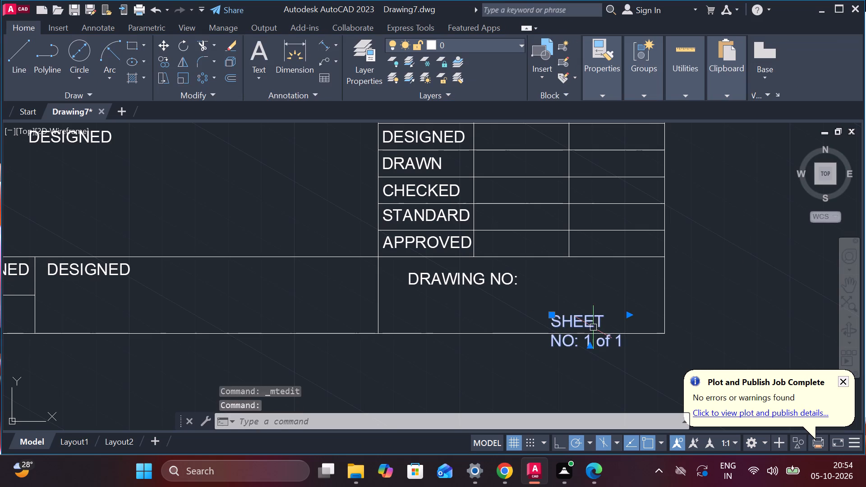
drag(630, 330, 682, 315)
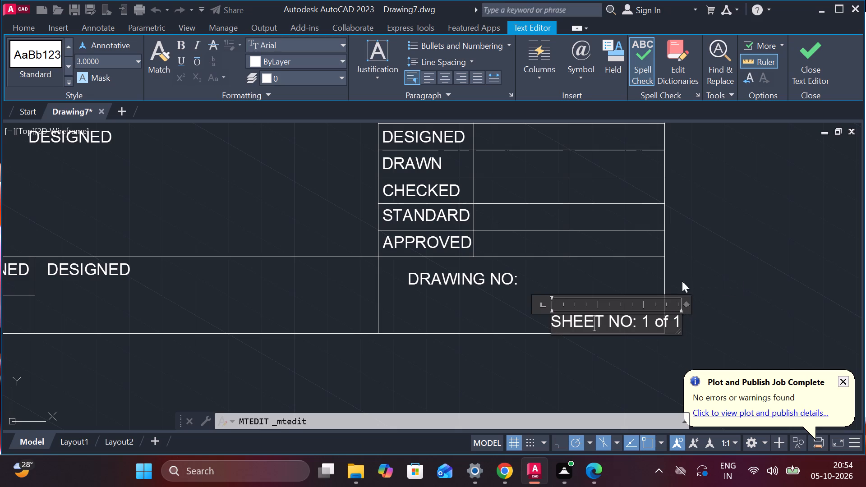
click(800, 58)
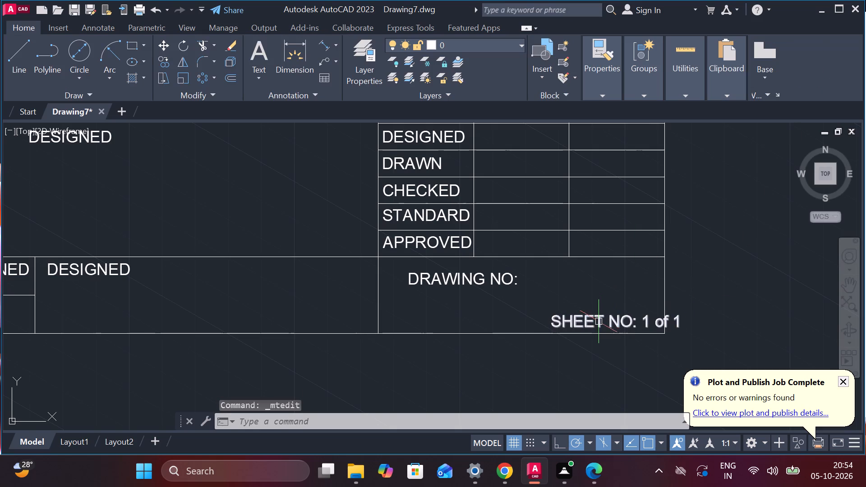
click(599, 322)
click(549, 316)
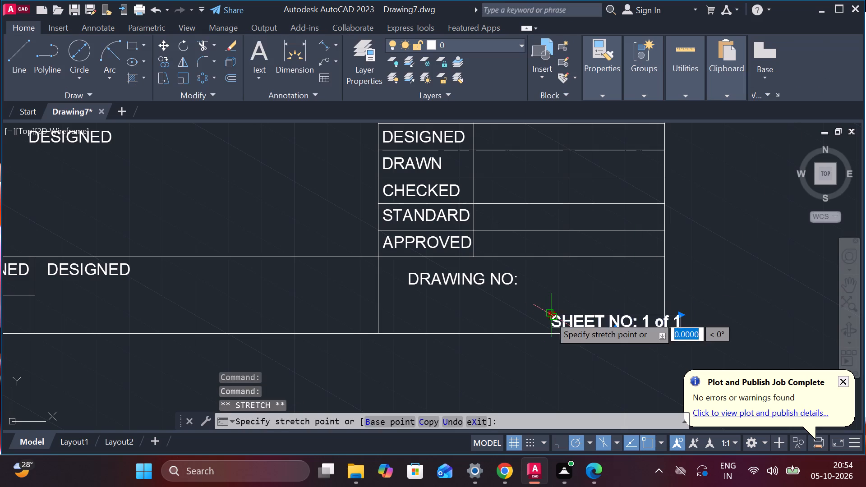
click(530, 314)
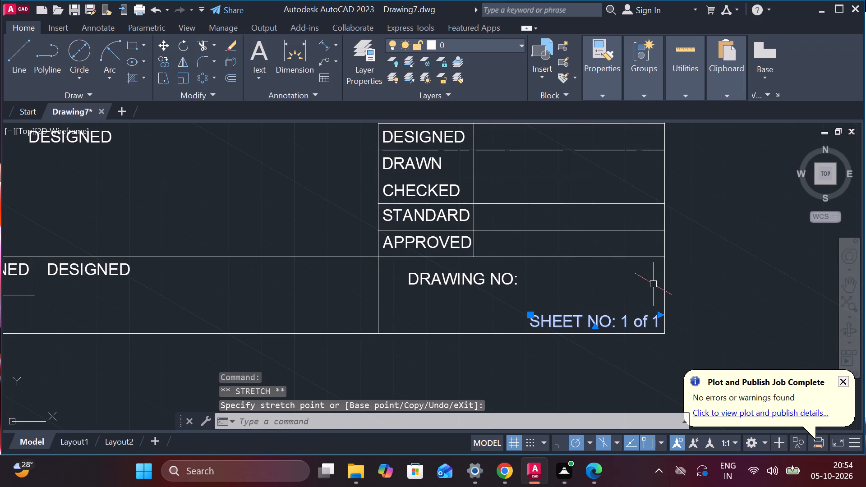
Replace the DESIGNED label in the small lower-left cell of the title block with SCALE 1:1.
key(Escape)
scroll(323, 264, down, 1)
middle_drag(345, 238, 380, 243)
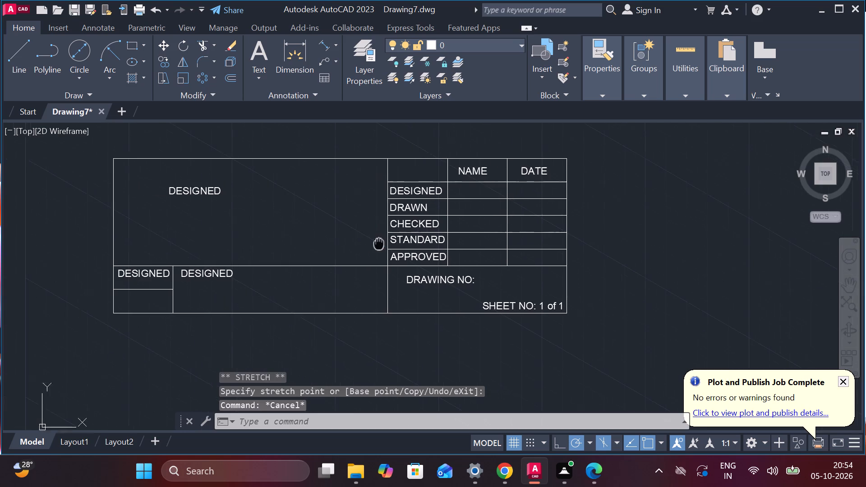
scroll(254, 271, up, 1)
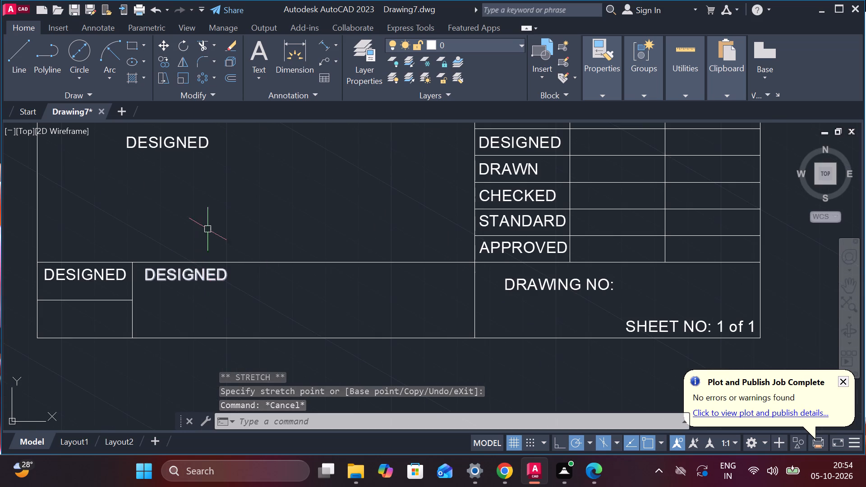
middle_drag(267, 172, 397, 187)
scroll(150, 383, up, 2)
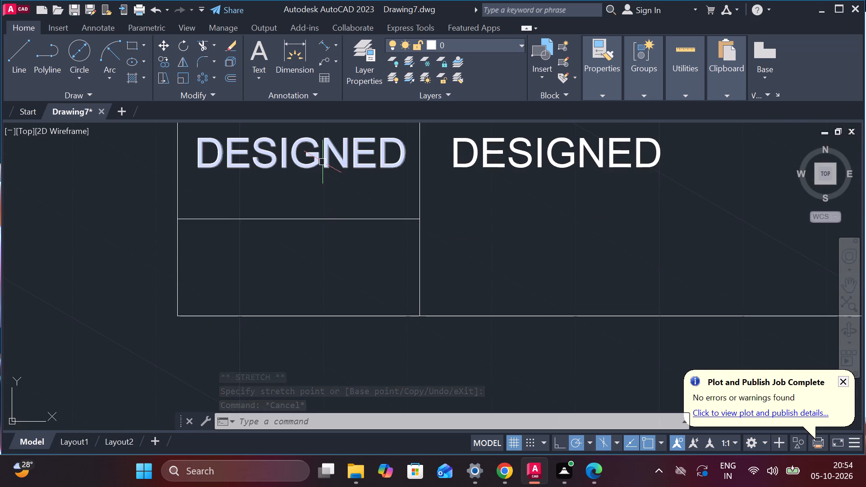
double_click(322, 162)
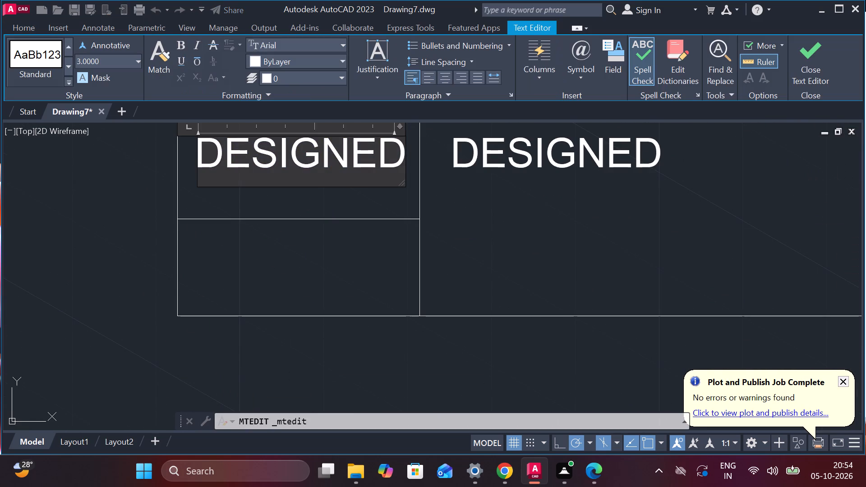
key(Right)
key(Right)
key(Right)
key(BackSpace)
key(BackSpace)
key(BackSpace)
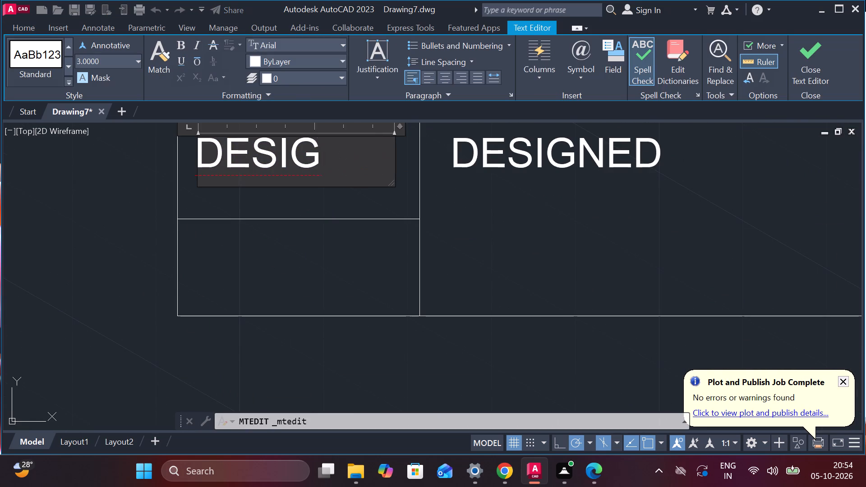
key(BackSpace)
key(BackSpace)
key(BackSpace)
key(BackSpace)
key(BackSpace)
text(scale)
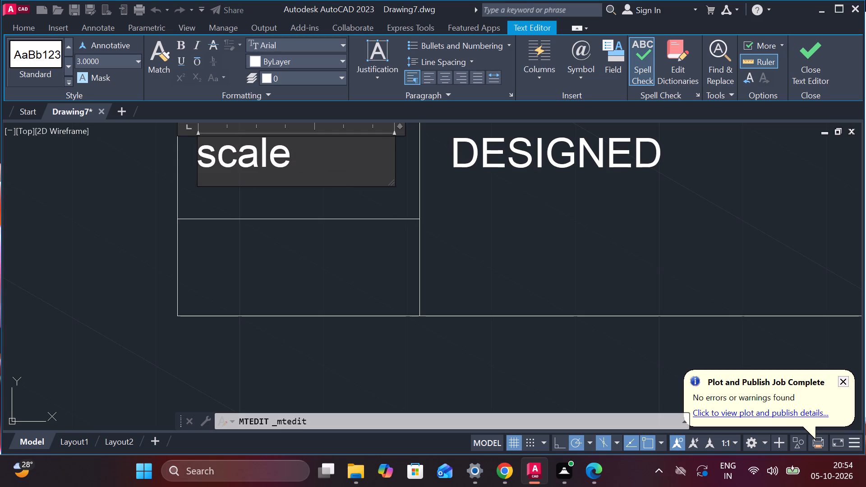
key(BackSpace)
key(BackSpace)
key(BackSpace)
key(BackSpace)
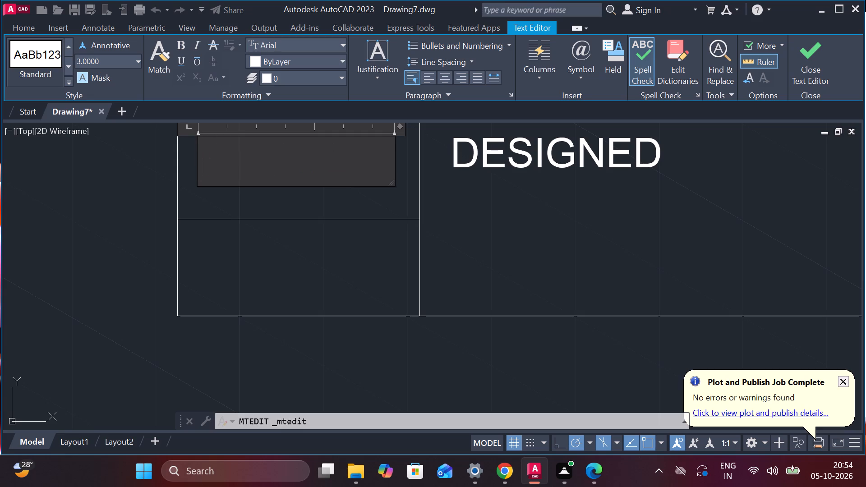
text(SCALE 1)
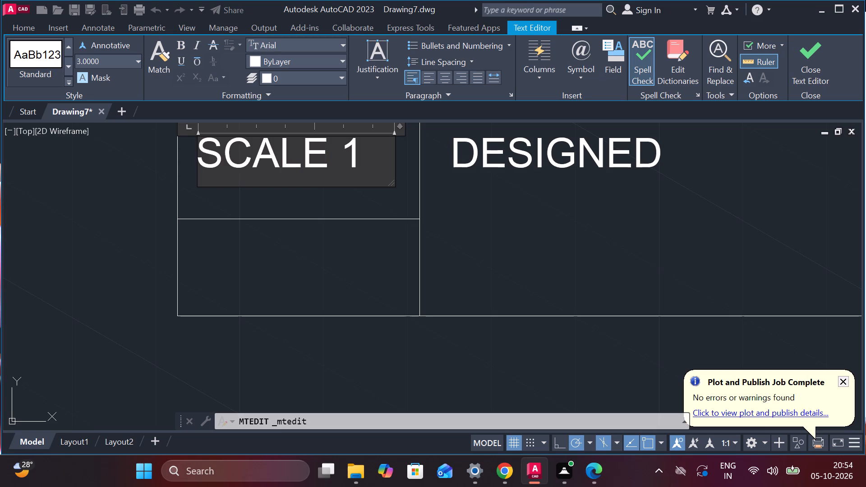
key(shift+colon)
key(1)
click(816, 60)
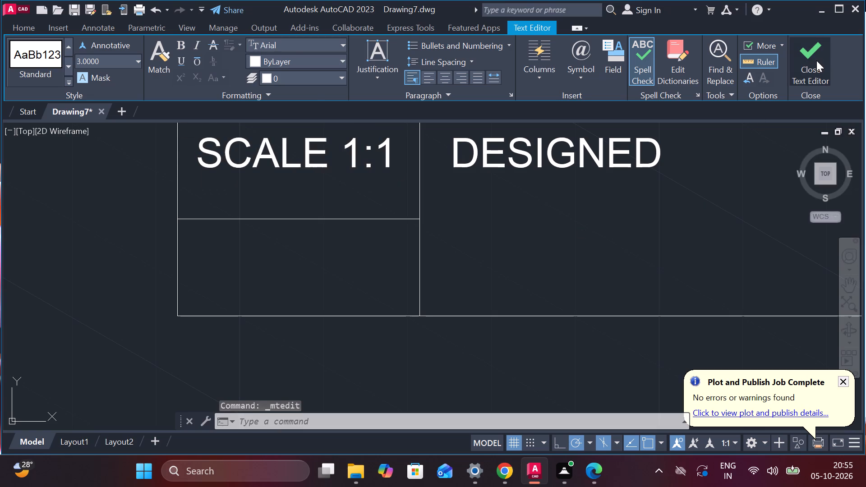
Replace the DESIGNED label in the cell beside SCALE 1:1 with TITLE:.
double_click(513, 142)
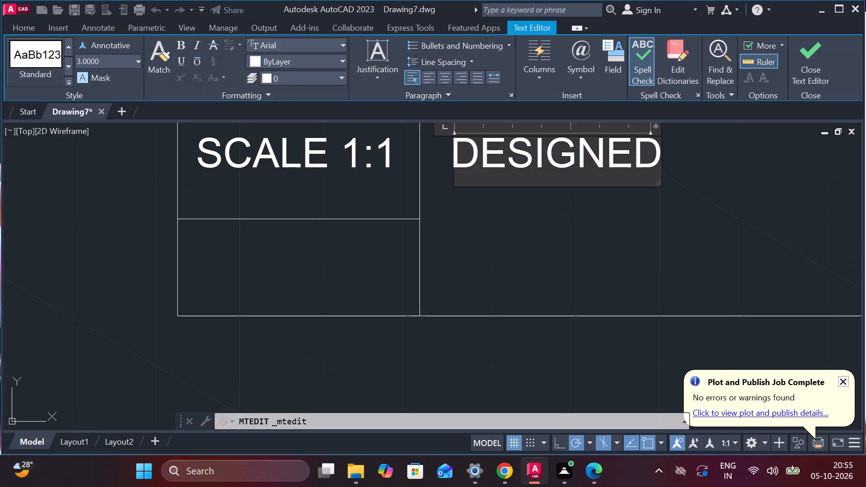
key(Right)
key(Right)
key(Right)
key(Right)
key(Right)
key(Right)
key(Right)
key(Right)
key(Right)
key(BackSpace)
key(BackSpace)
key(BackSpace)
key(BackSpace)
key(BackSpace)
key(BackSpace)
key(BackSpace)
key(BackSpace)
key(BackSpace)
key(BackSpace)
key(BackSpace)
key(BackSpace)
key(BackSpace)
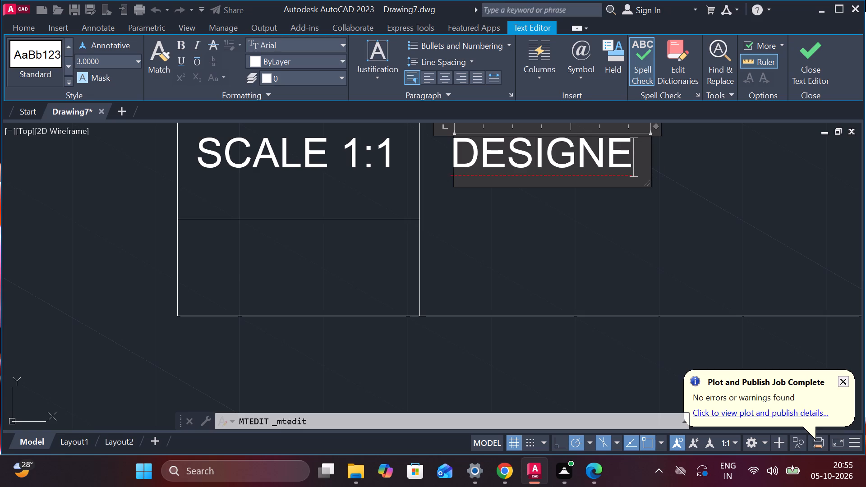
text(TITLE)
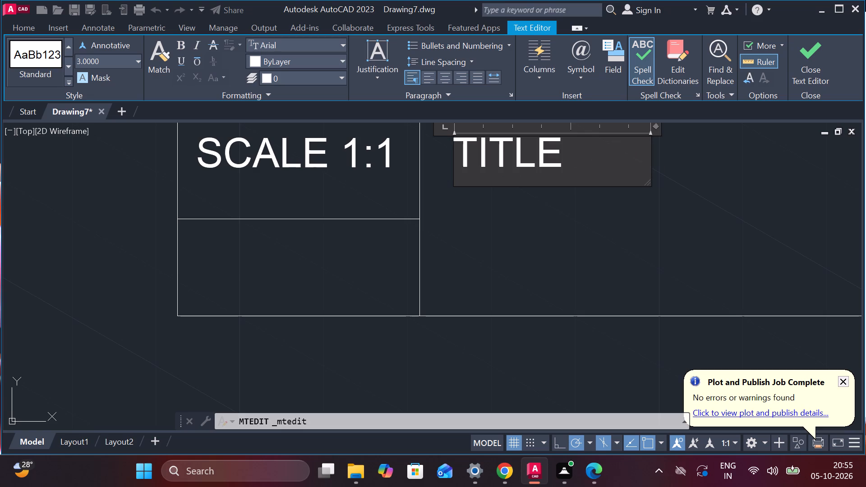
key(shift+colon)
click(813, 63)
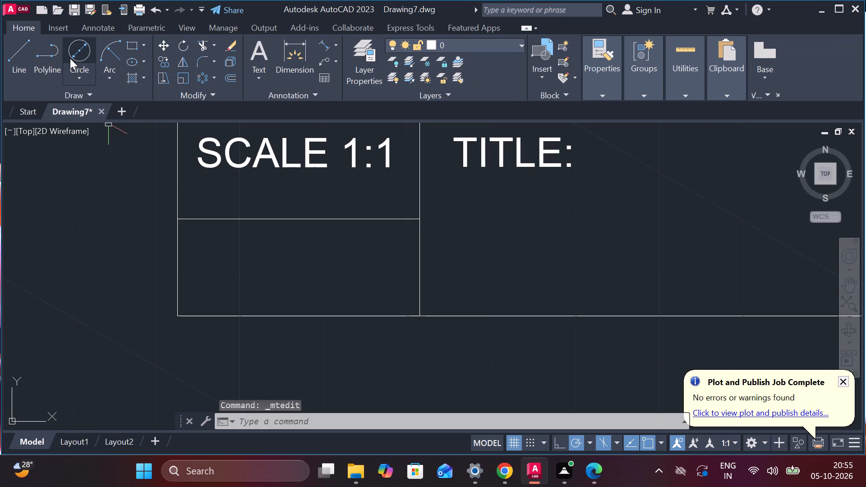
Draw a circle of diameter 3 near the left side of the empty cell below SCALE 1:1.
click(77, 52)
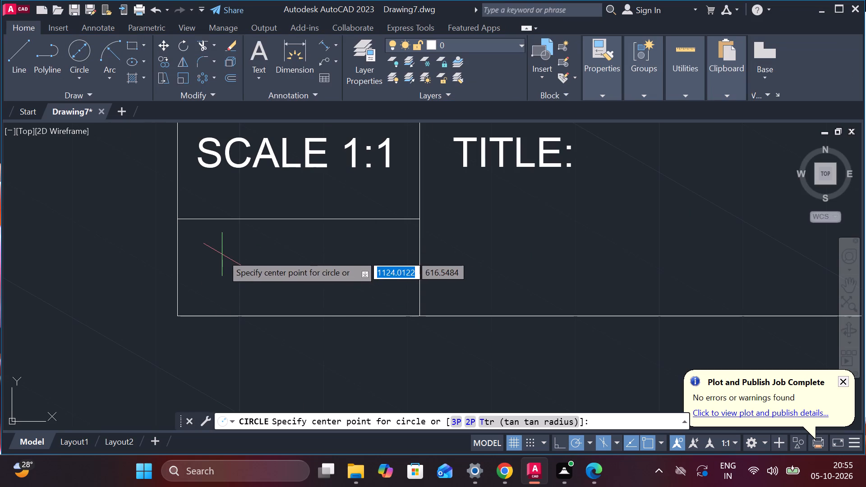
click(222, 254)
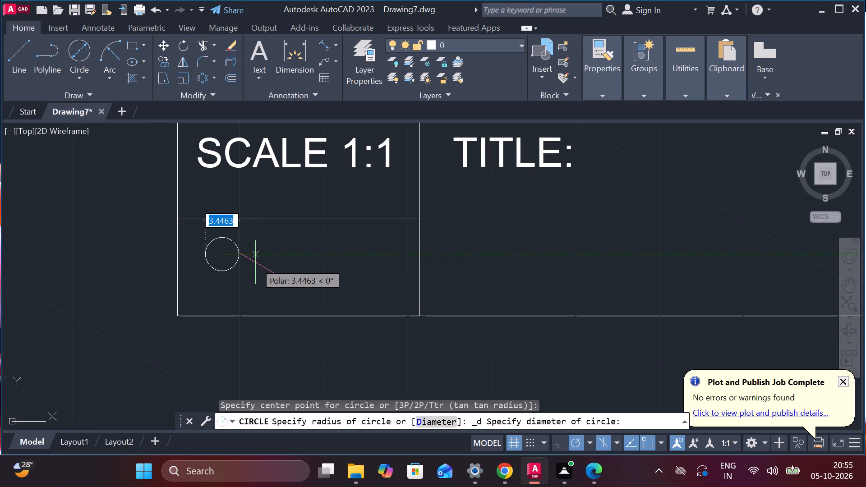
key(d)
key(Return)
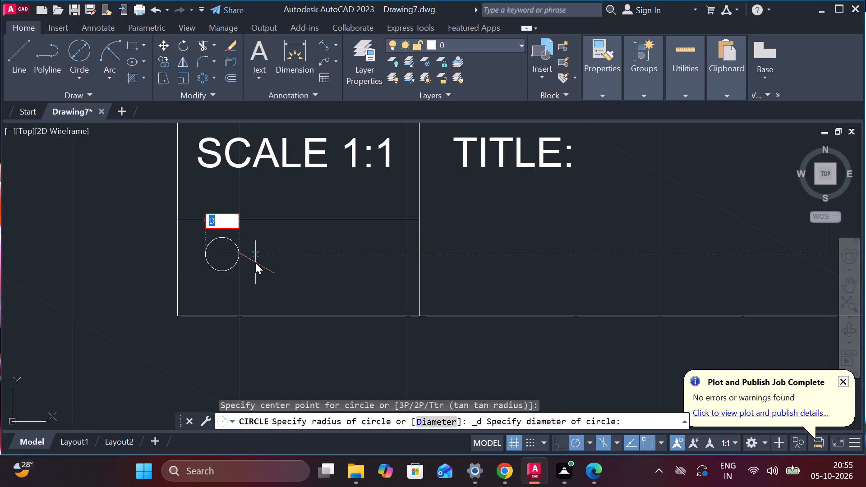
key(3)
key(Return)
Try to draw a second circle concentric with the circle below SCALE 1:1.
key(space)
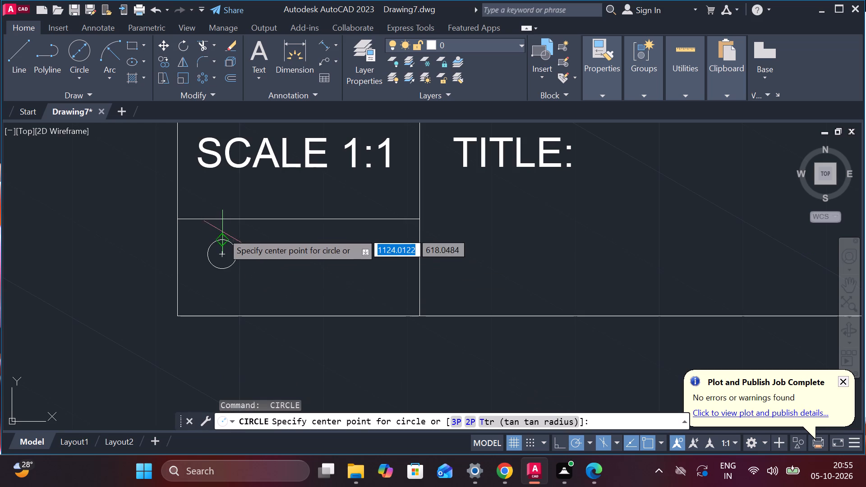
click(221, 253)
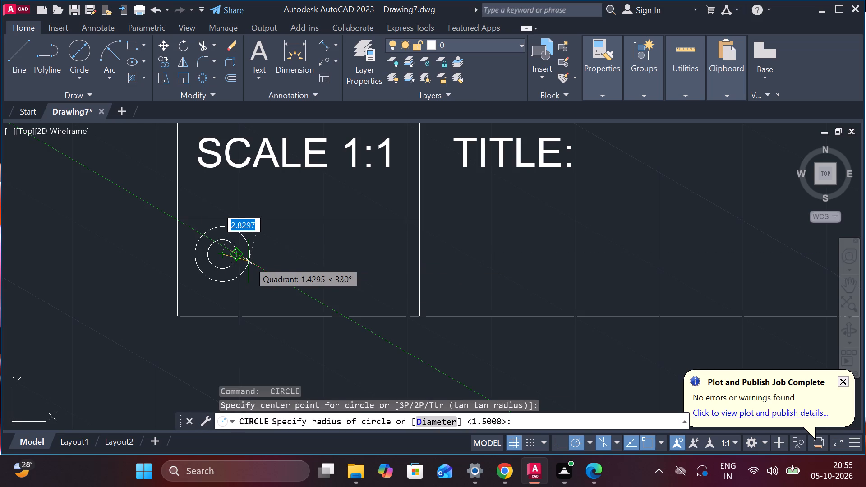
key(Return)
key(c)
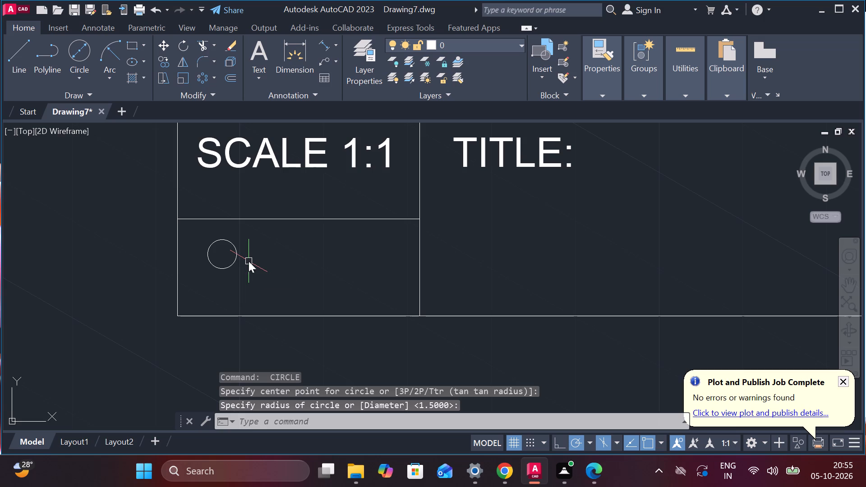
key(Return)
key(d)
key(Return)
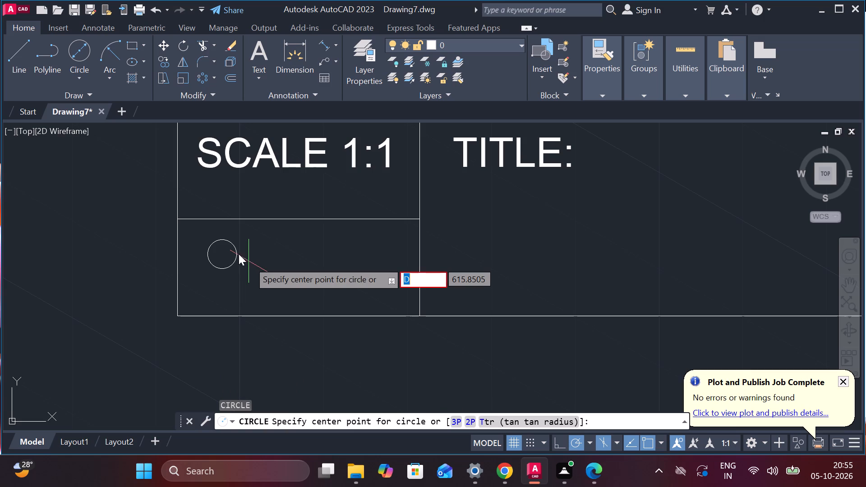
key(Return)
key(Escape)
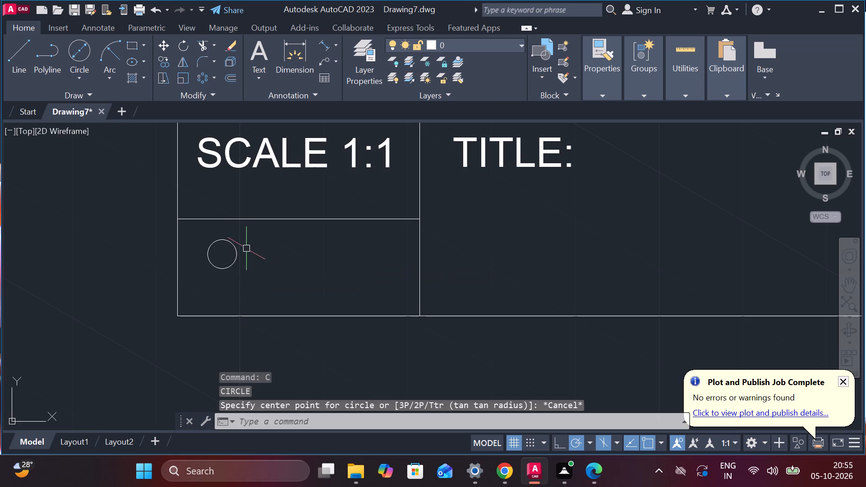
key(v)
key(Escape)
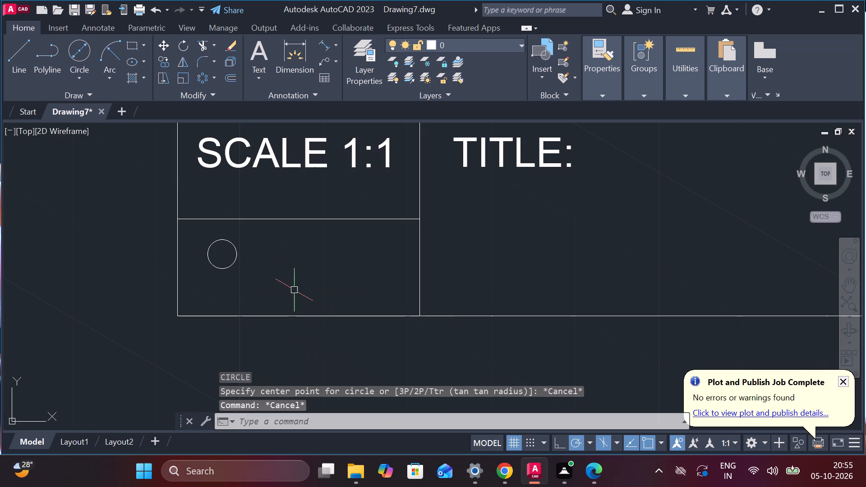
Draw a circle of diameter 4 concentric with the diameter 3 circle.
key(c)
key(Return)
click(221, 252)
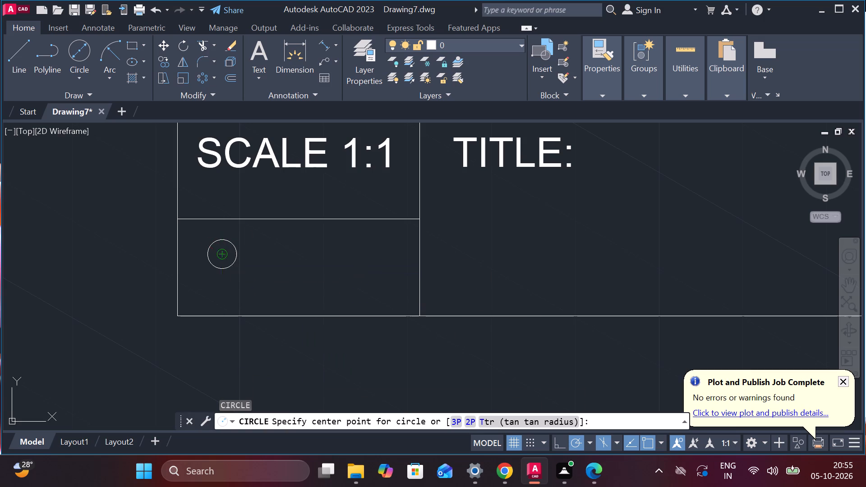
key(d)
key(Return)
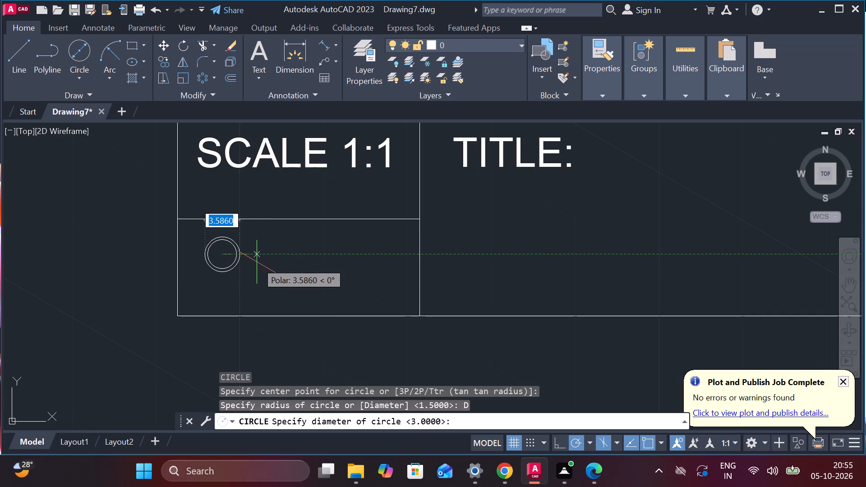
key(4)
key(Return)
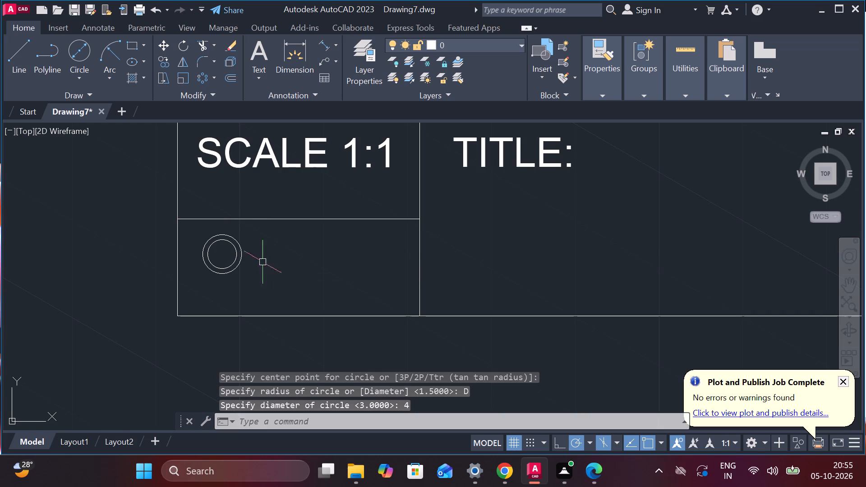
Draw horizontal lines about 5 units long rightward from the inner circle's top and bottom quadrants and join their ends with a vertical line.
click(18, 52)
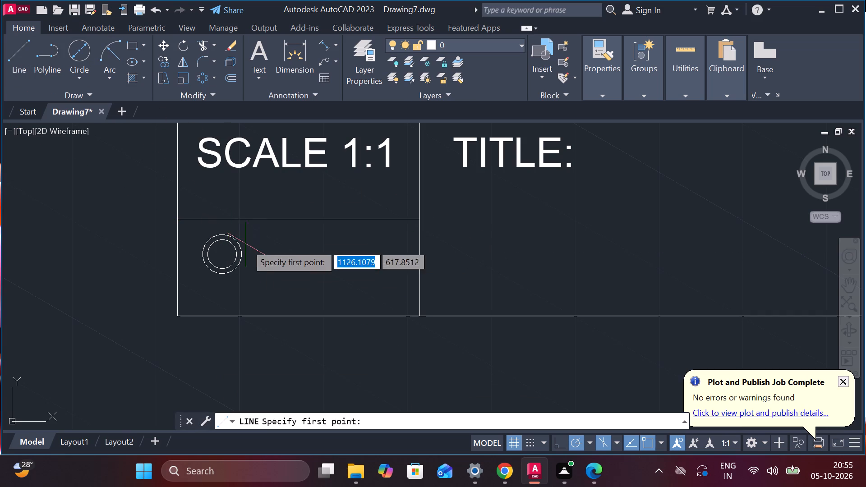
scroll(249, 246, up, 1)
click(205, 235)
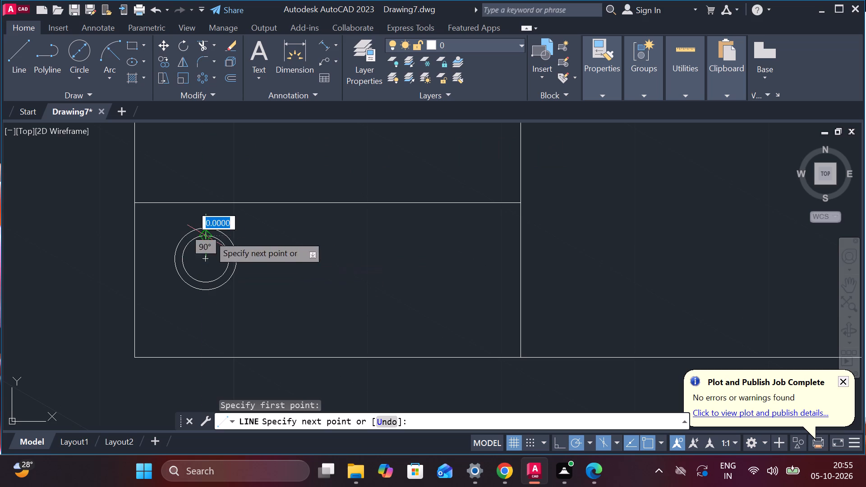
click(283, 238)
key(Escape)
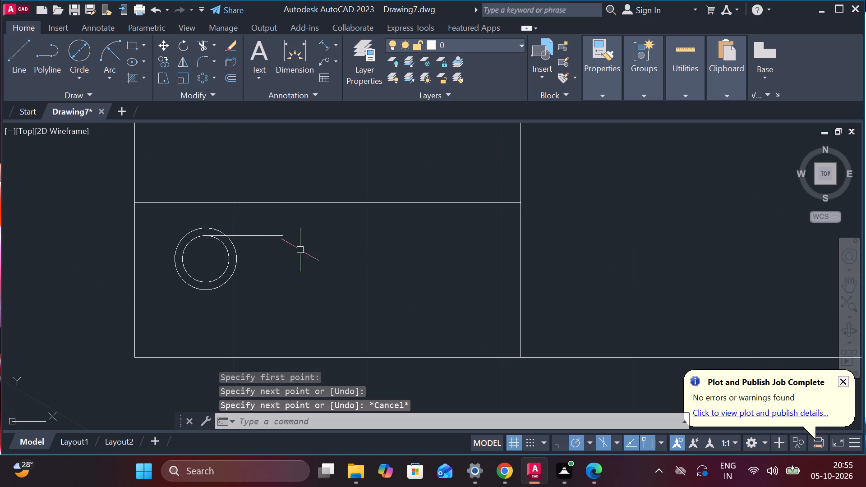
key(space)
click(202, 281)
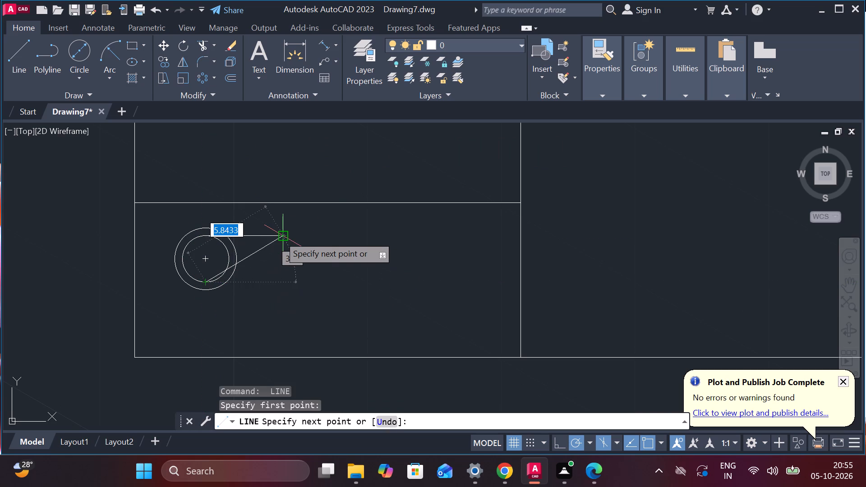
click(284, 282)
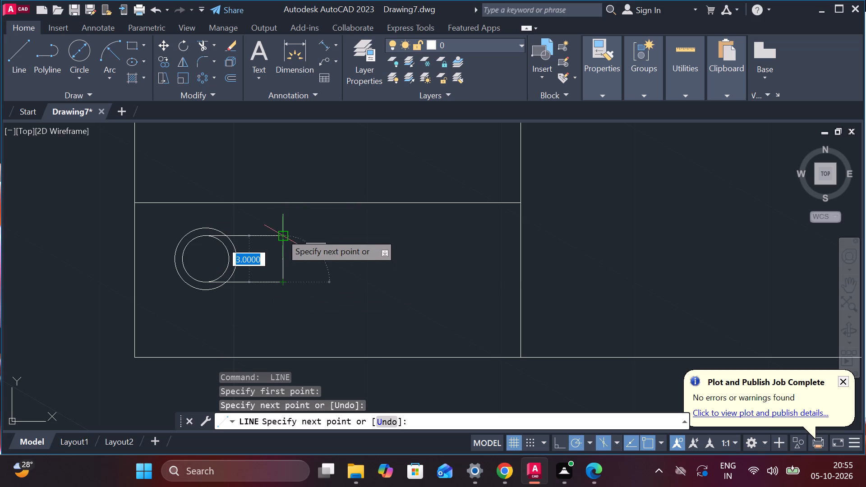
click(281, 233)
key(Escape)
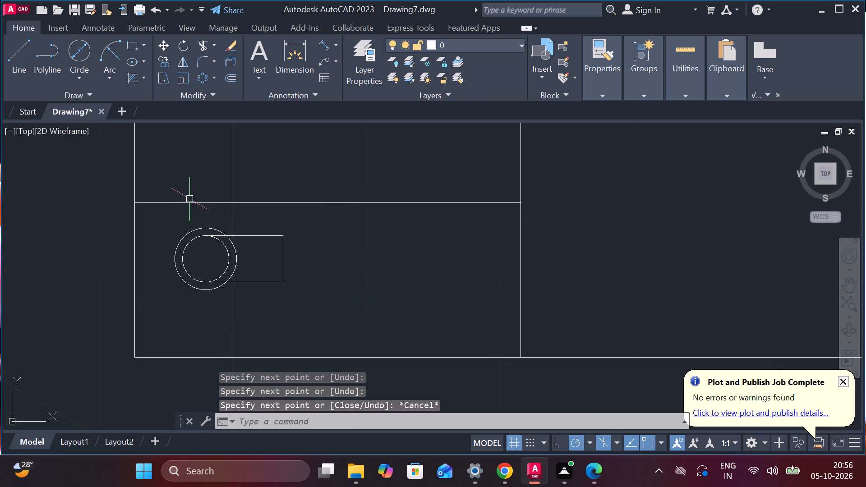
Draw a line about 8.8 units rightward from the outer circle's top quadrant, 4 units down, and back to the inner rectangle's bottom corner.
key(space)
click(203, 229)
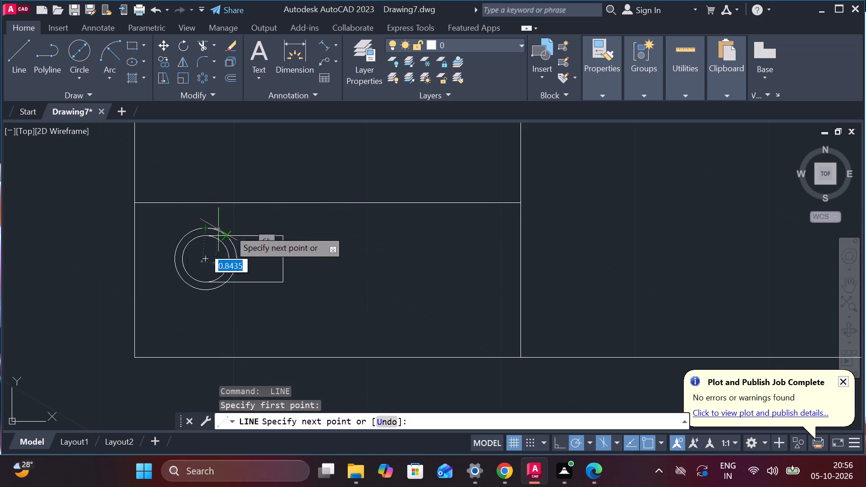
click(342, 228)
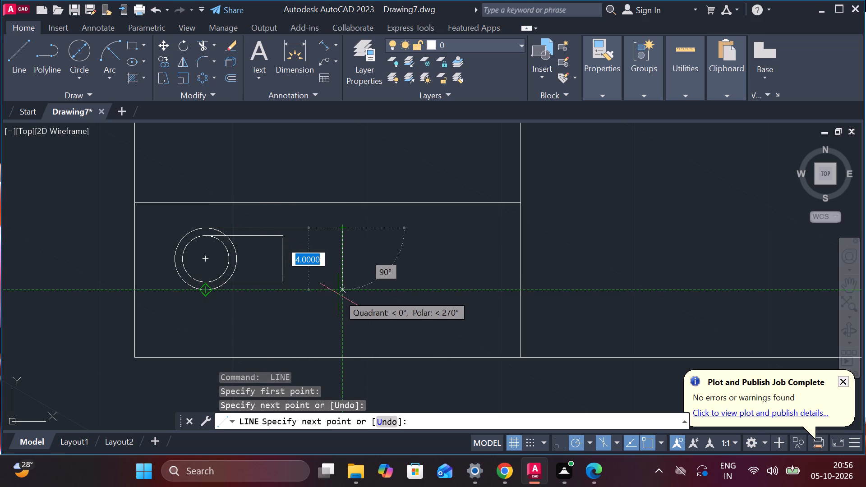
click(342, 291)
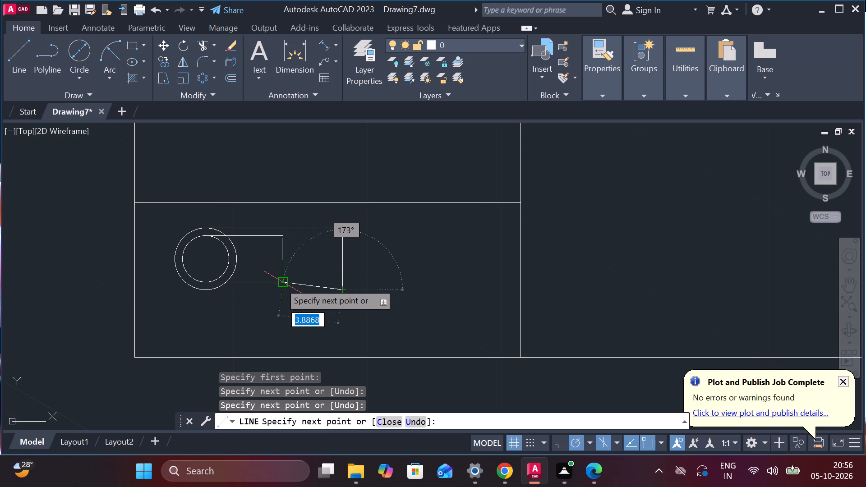
click(280, 282)
key(Escape)
Draw a sloped line joining the inner rectangle's top corner to the top end of the outer vertical line.
scroll(327, 248, up, 1)
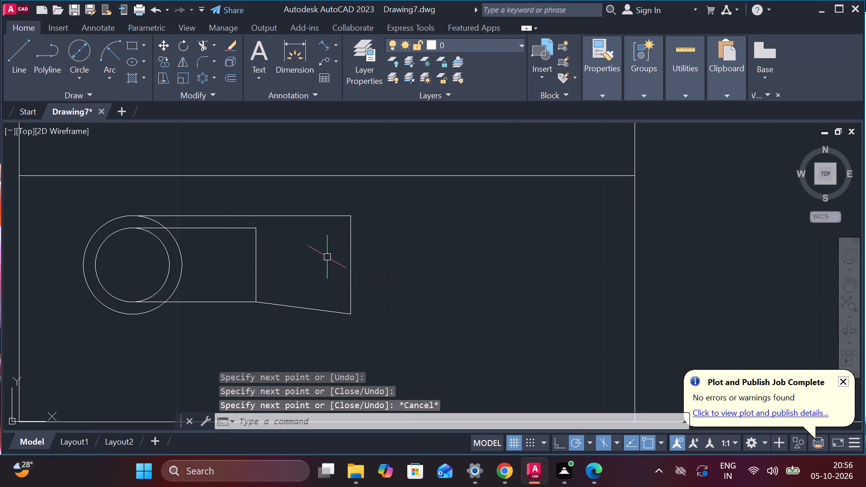
key(l)
key(Return)
click(256, 232)
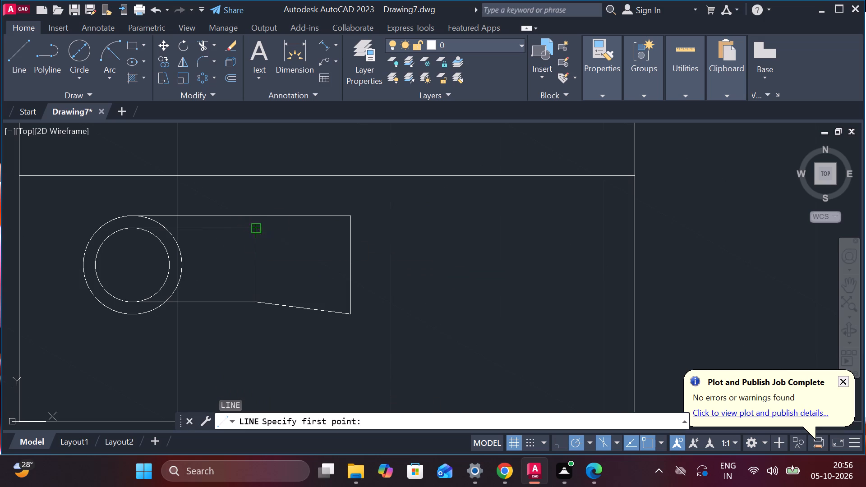
click(353, 220)
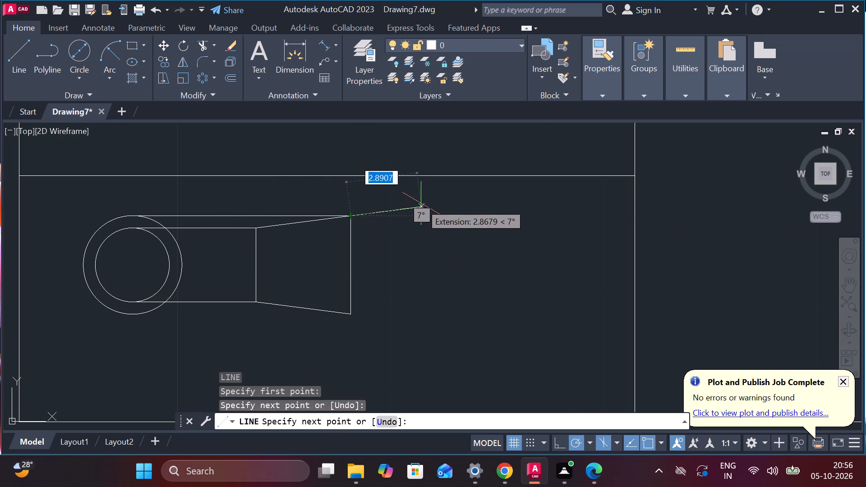
key(Escape)
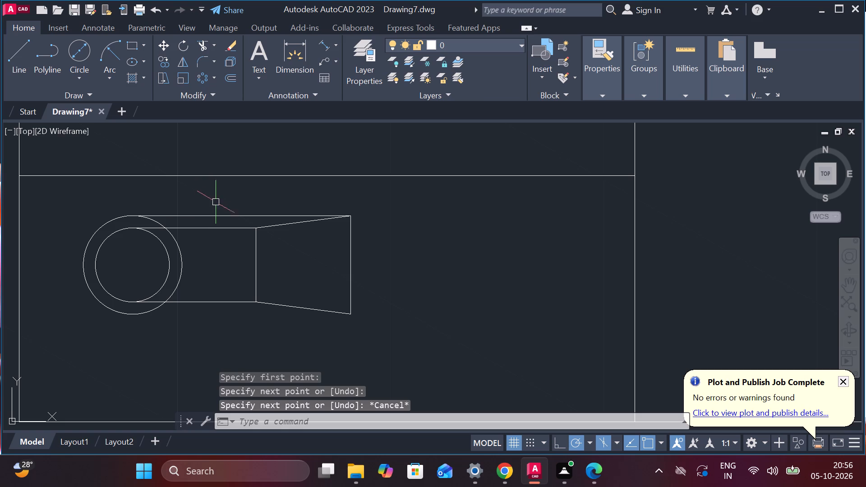
Erase the three horizontal lines connecting the circles to the tapered shape.
click(217, 216)
click(217, 227)
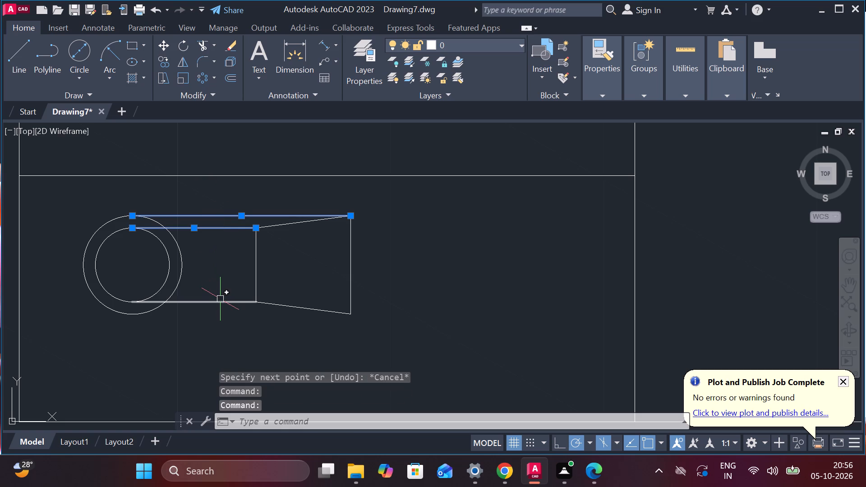
click(220, 299)
key(e)
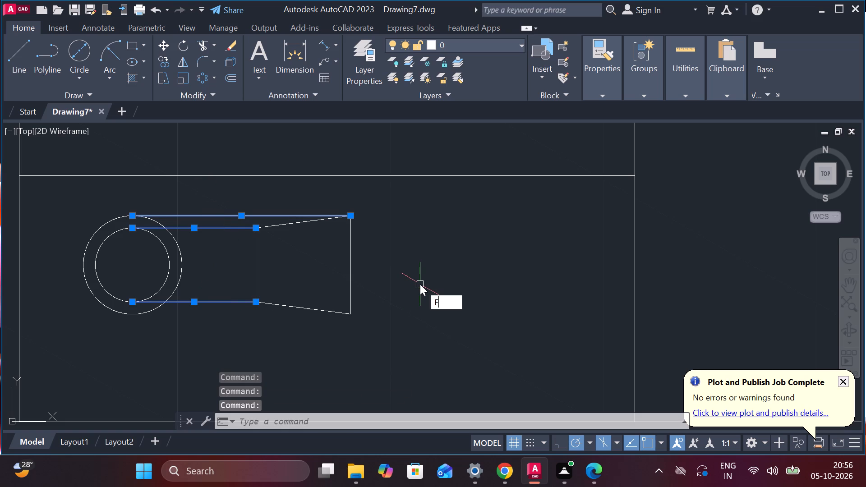
key(Return)
Shift the tapered shape's longer vertical line about 1.6 units horizontally away from the circles.
scroll(369, 270, down, 1)
scroll(367, 260, up, 1)
click(353, 263)
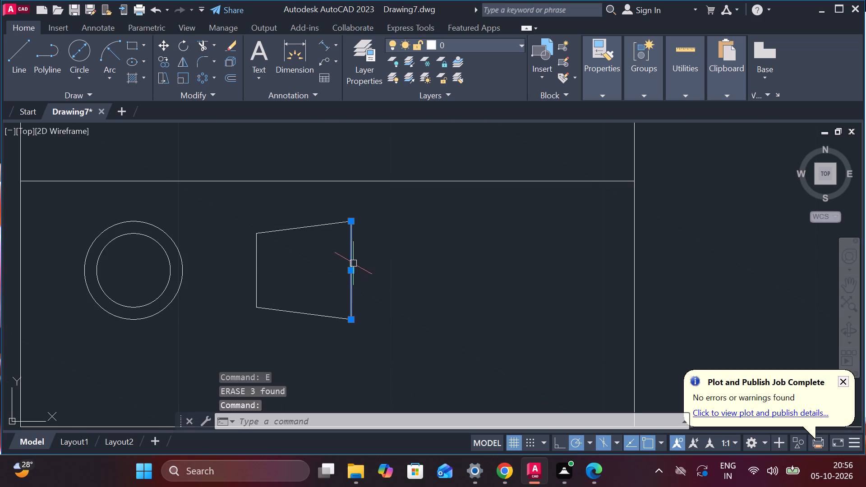
click(353, 272)
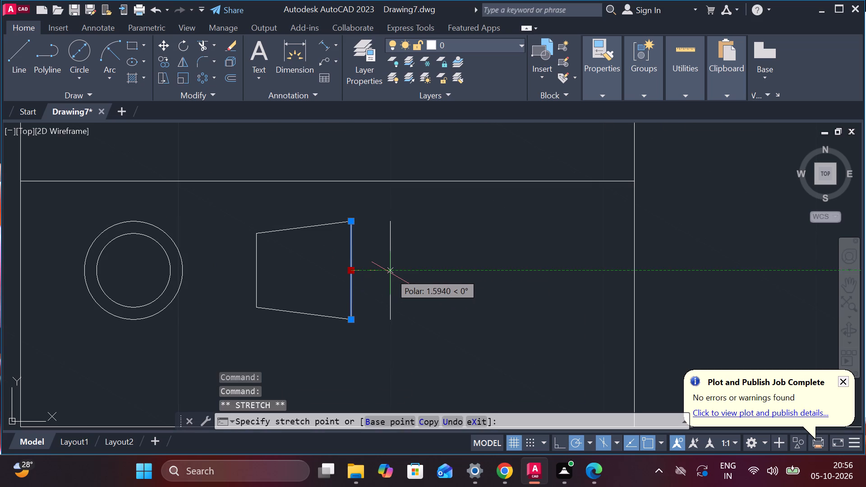
click(390, 273)
key(Escape)
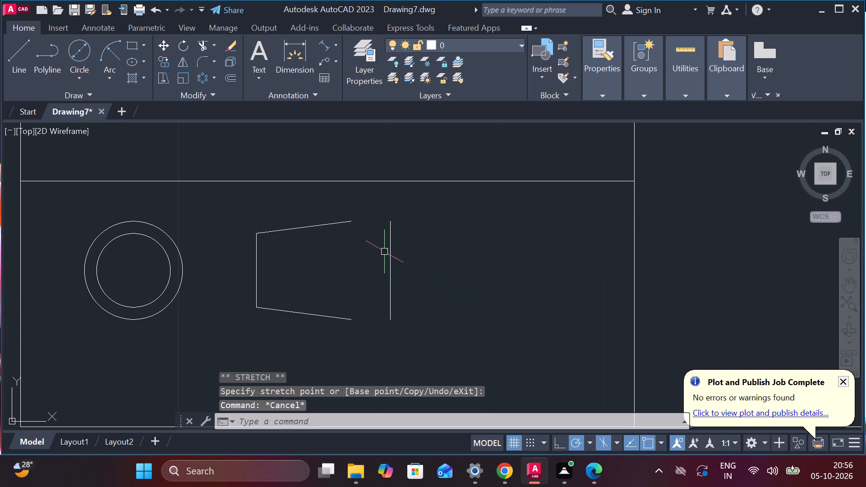
Extend both sloped lines of the tapered shape beyond the shifted vertical line to the cell border.
key(e)
key(x)
key(Return)
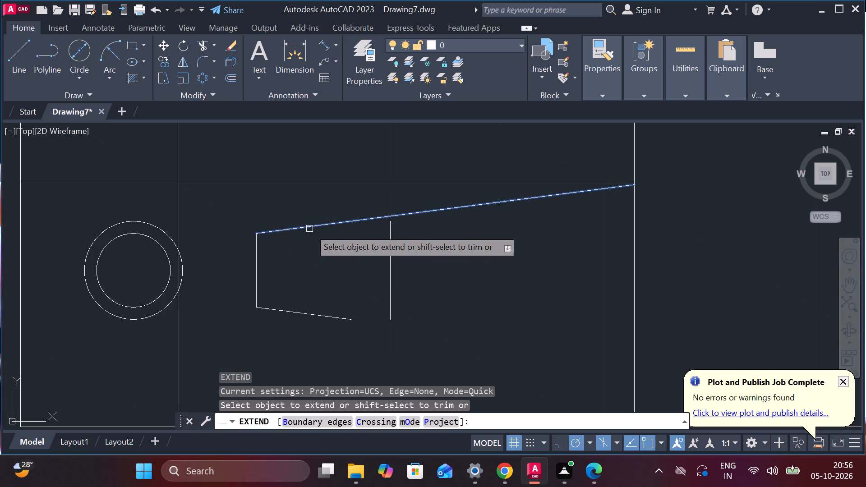
click(309, 228)
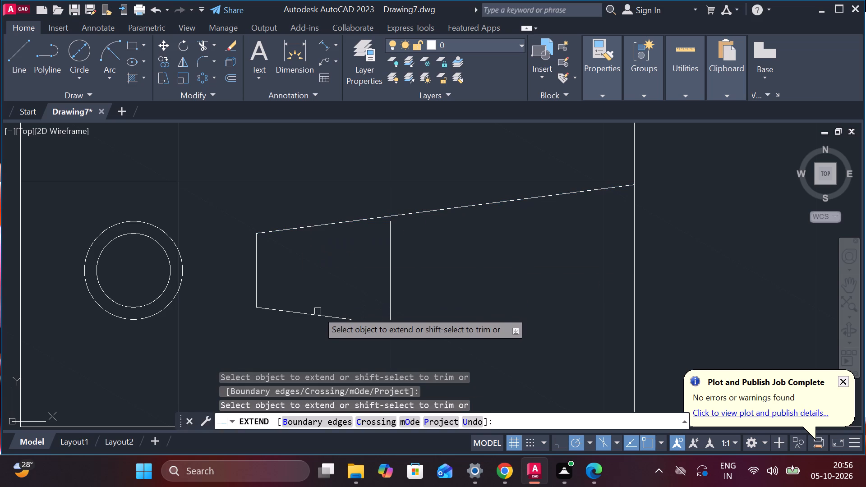
click(319, 314)
key(Escape)
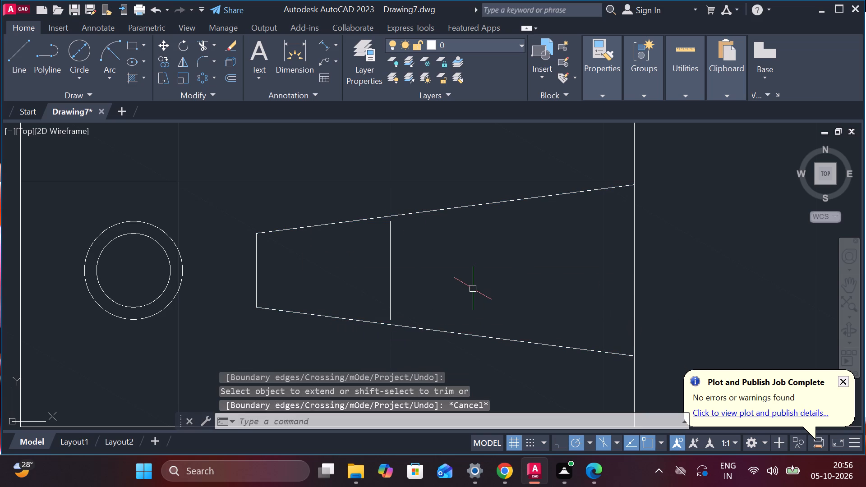
Extend both ends of the shifted vertical line to meet the two sloped lines.
text(EX)
key(Return)
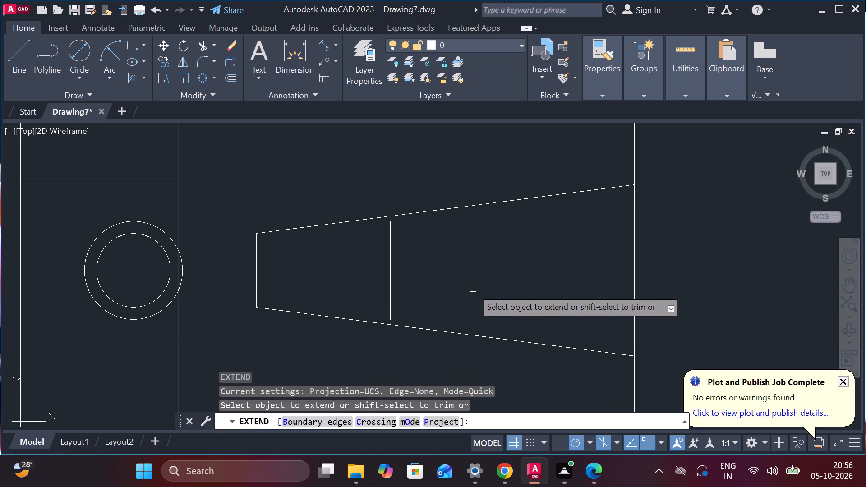
click(388, 257)
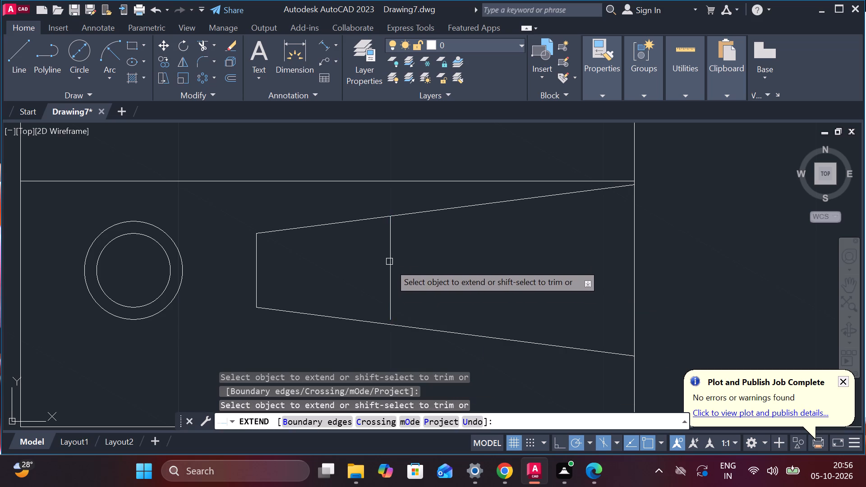
click(393, 298)
key(Escape)
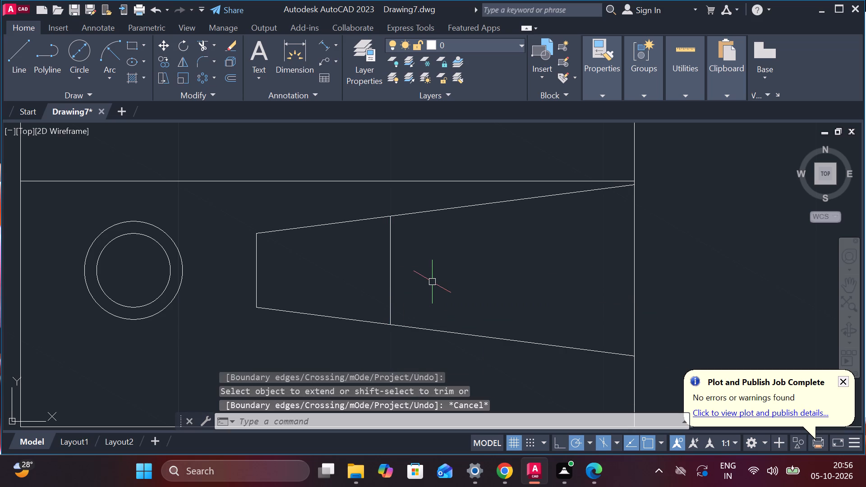
Trim the parts of both sloped lines that run past the longer vertical line, closing the trapezoid.
text(TR)
key(Return)
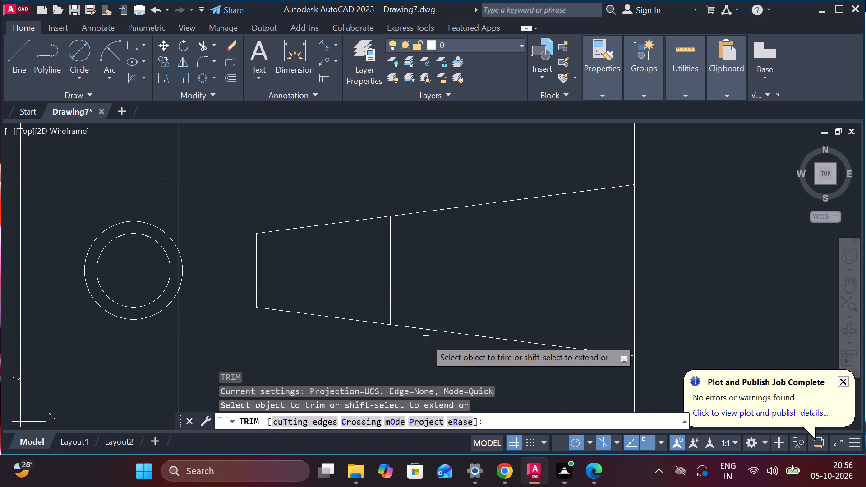
drag(426, 339, 422, 194)
scroll(445, 225, down, 1)
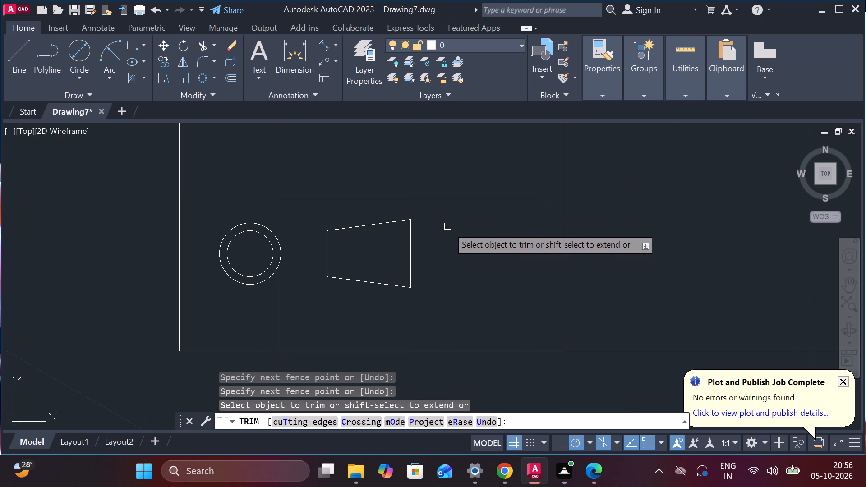
scroll(441, 234, down, 1)
key(Escape)
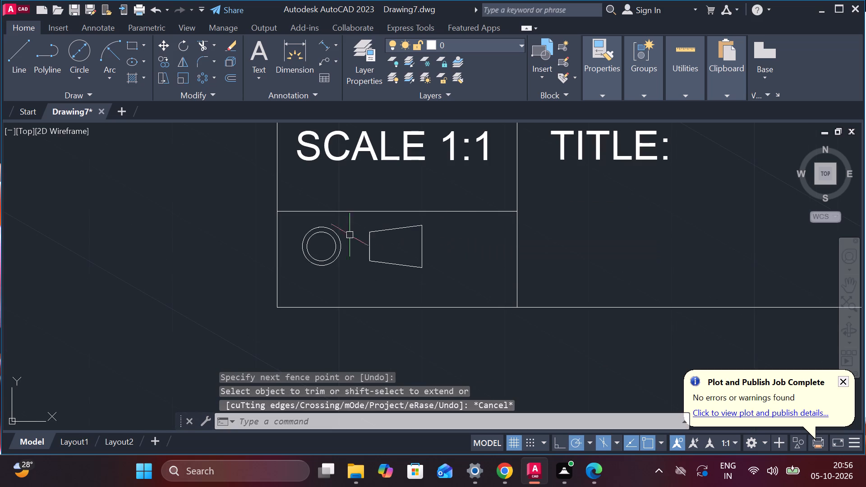
Draw a horizontal centre line about 14.4 units long through the concentric circles and the trapezoid, overhanging both.
scroll(396, 243, up, 1)
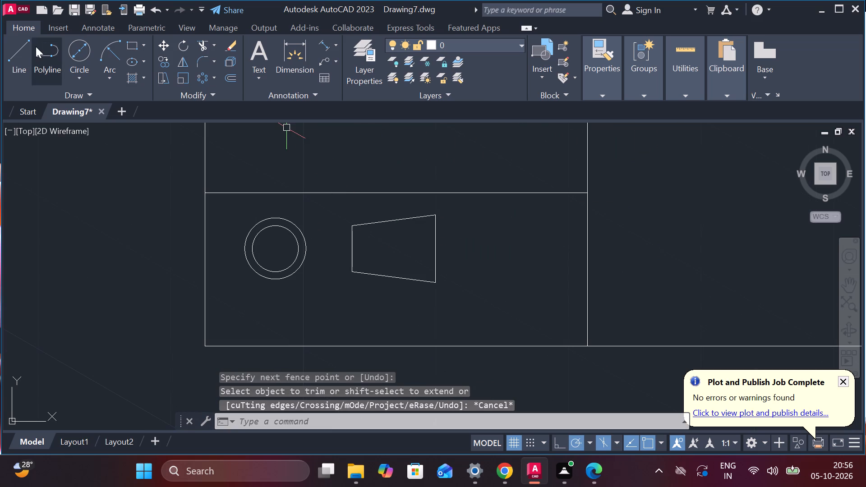
click(19, 53)
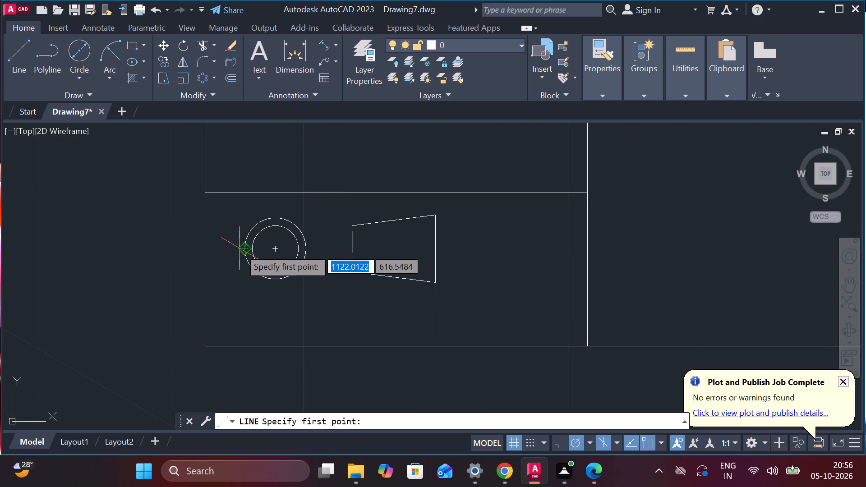
click(232, 248)
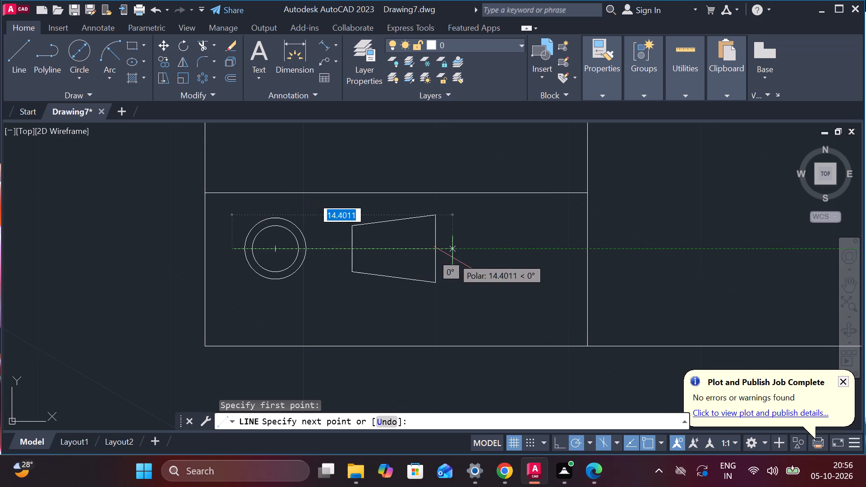
click(452, 257)
key(Escape)
Draw a vertical centre line through the circles' centre, overhanging the outer circle above and below.
key(space)
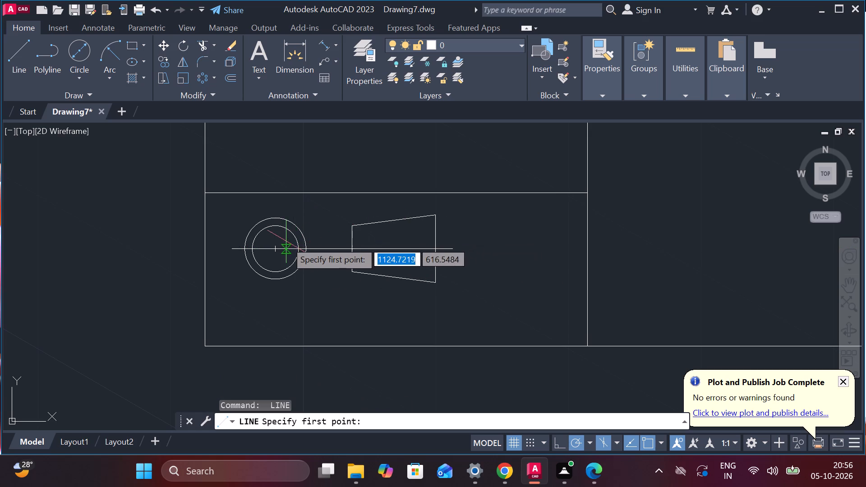
click(275, 206)
click(271, 300)
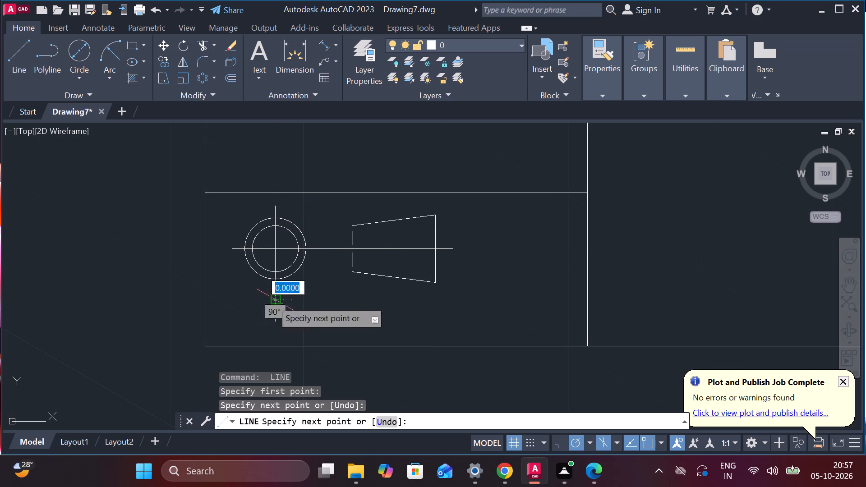
key(Escape)
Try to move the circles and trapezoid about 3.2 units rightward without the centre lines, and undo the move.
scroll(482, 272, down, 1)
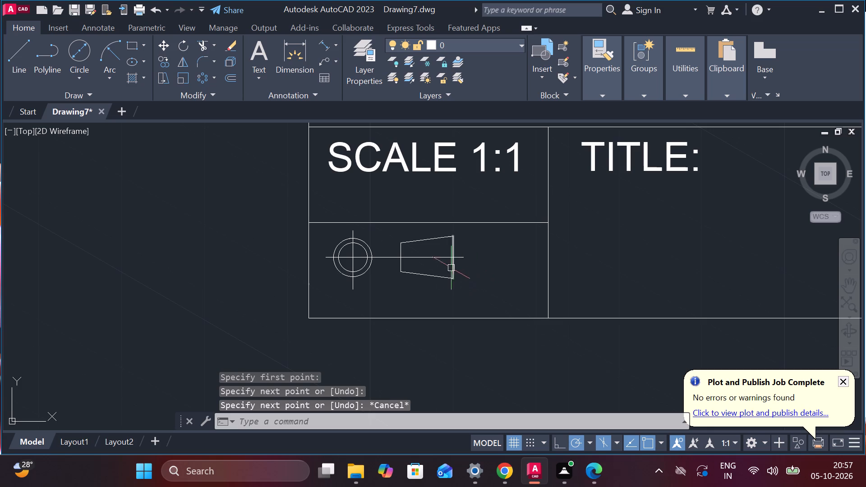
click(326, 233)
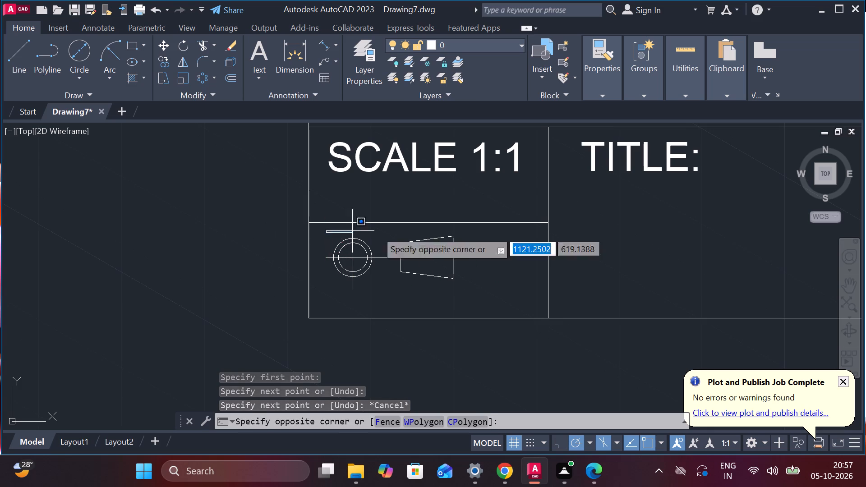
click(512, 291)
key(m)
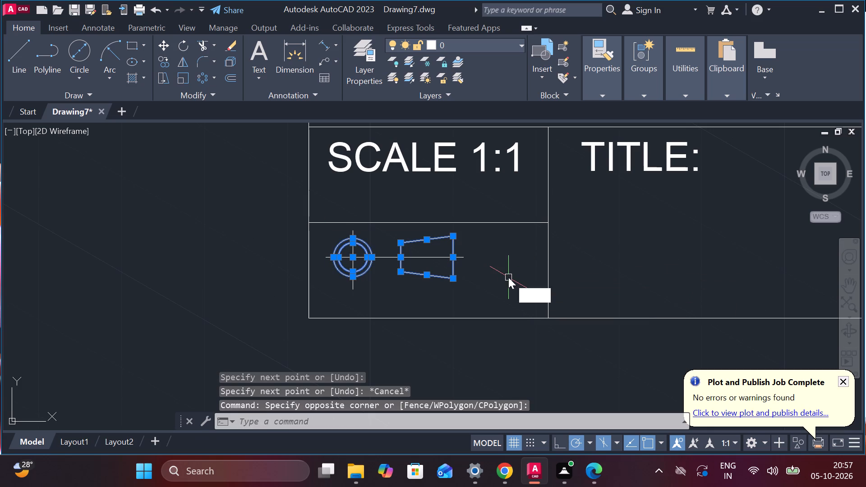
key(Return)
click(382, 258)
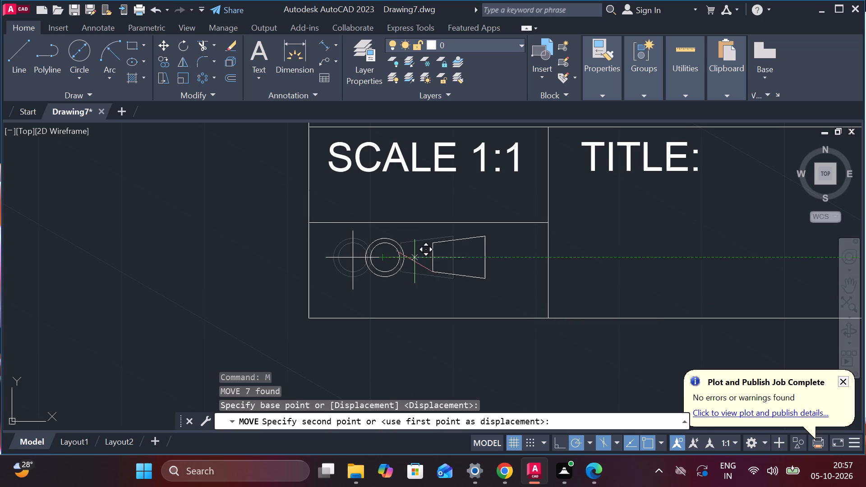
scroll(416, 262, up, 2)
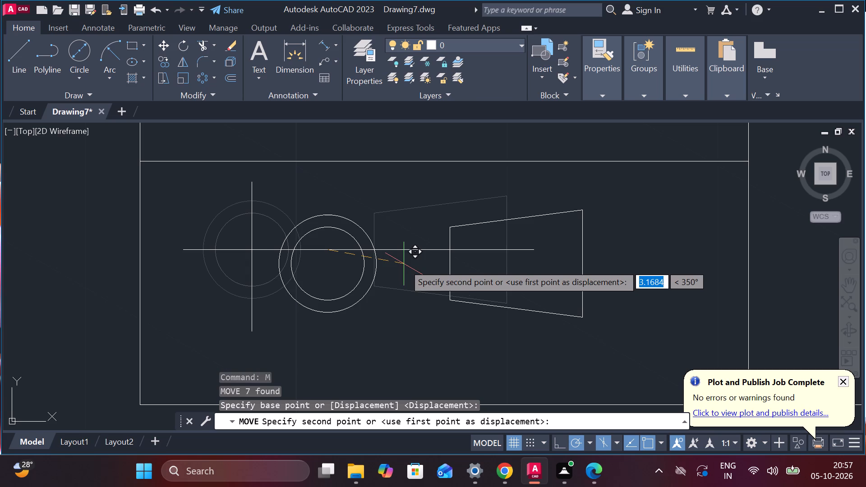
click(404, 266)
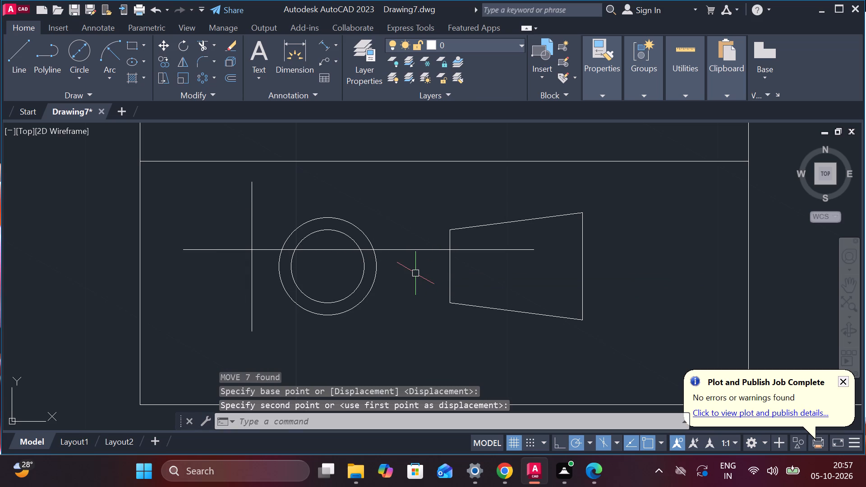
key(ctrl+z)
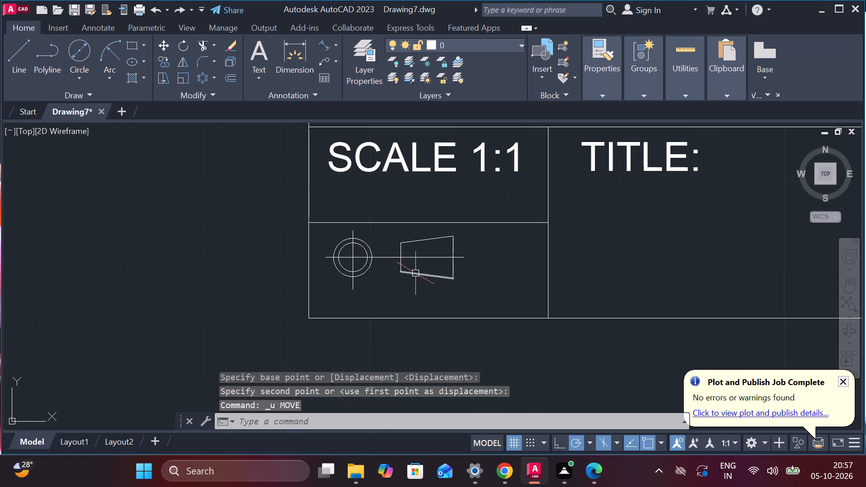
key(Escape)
Move the whole projection symbol, including its centre lines, to the middle of the cell below SCALE 1:1.
click(488, 289)
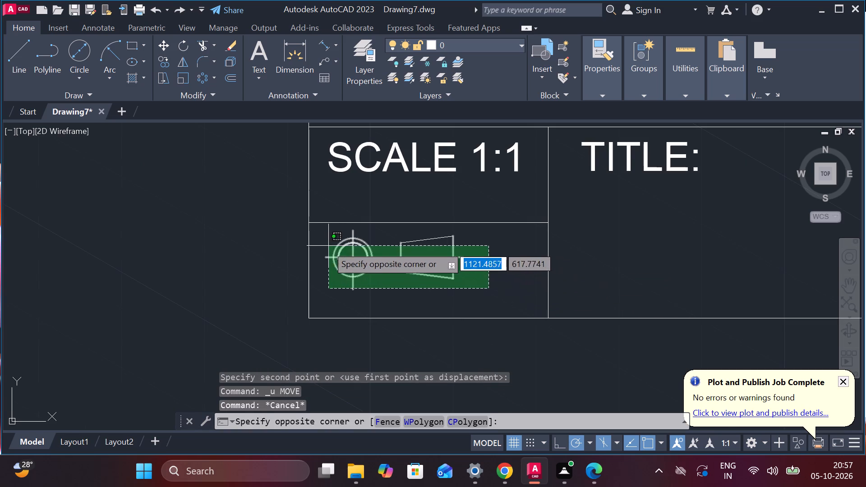
click(333, 231)
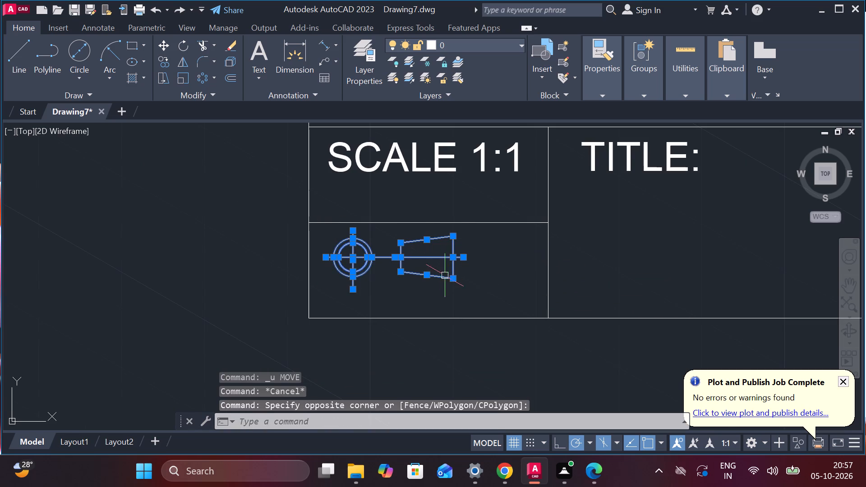
key(m)
key(Return)
scroll(397, 266, up, 3)
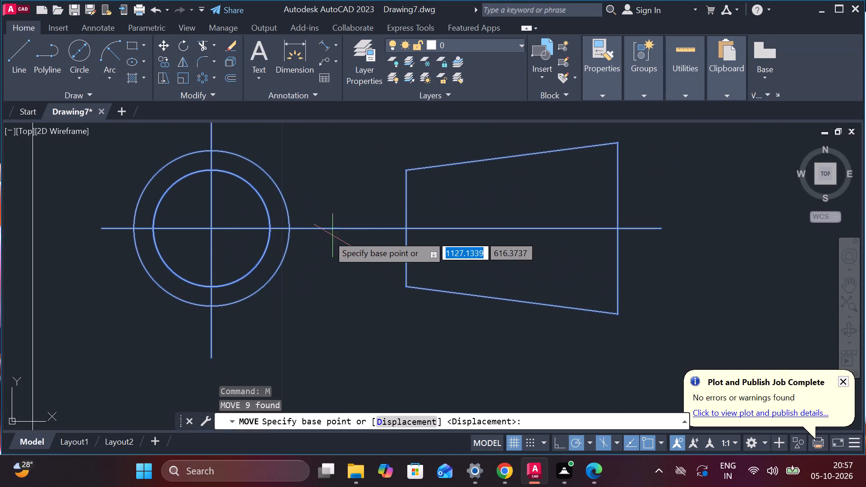
click(323, 230)
scroll(400, 259, down, 2)
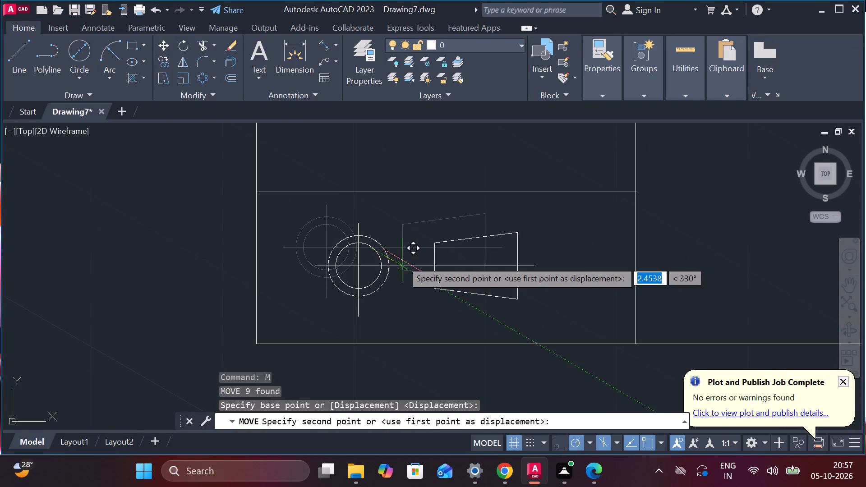
click(422, 260)
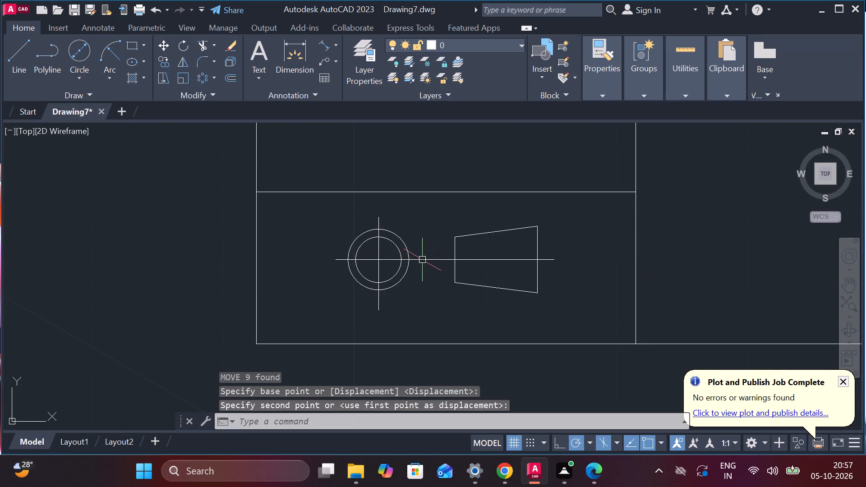
key(Escape)
Open the stray DESIGNED text in the title block's large empty cell and set its text height to 3.5.
scroll(497, 245, down, 3)
scroll(550, 244, up, 1)
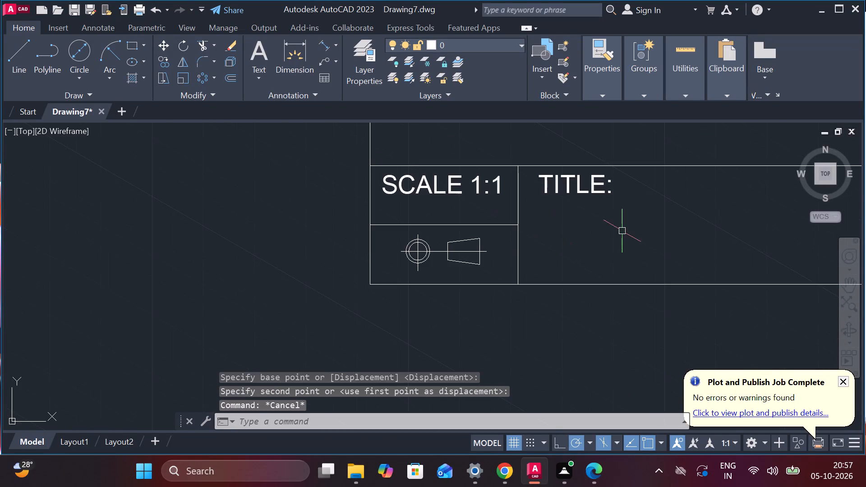
middle_drag(597, 237, 452, 310)
scroll(452, 310, up, 1)
scroll(462, 295, down, 2)
middle_drag(447, 194, 421, 299)
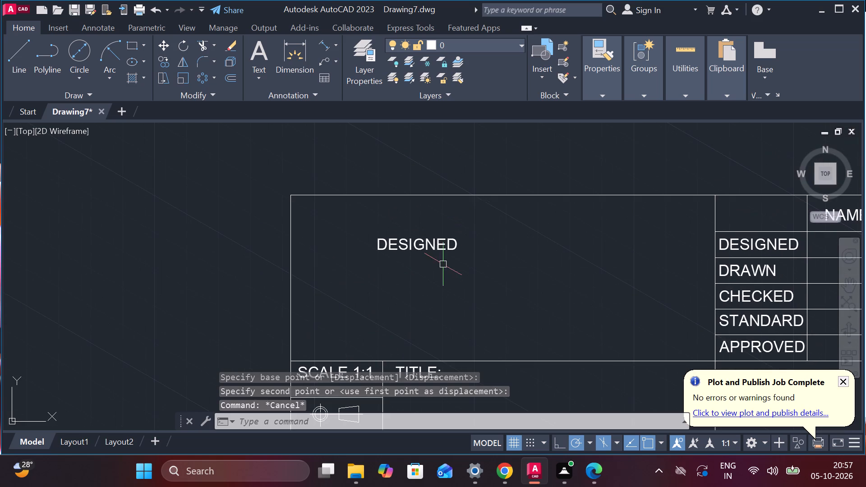
double_click(416, 247)
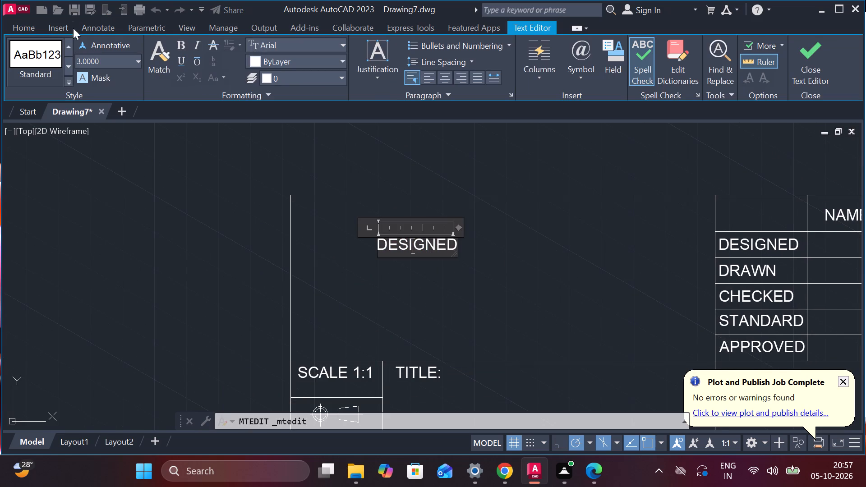
click(141, 64)
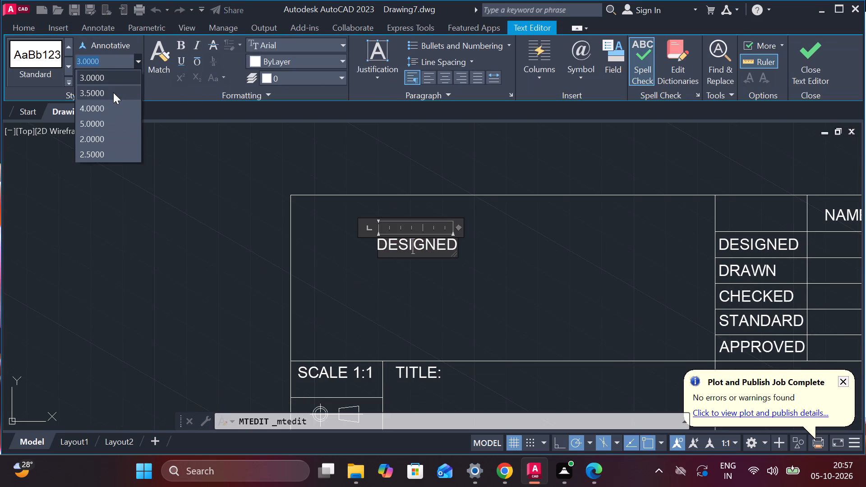
click(113, 92)
click(452, 239)
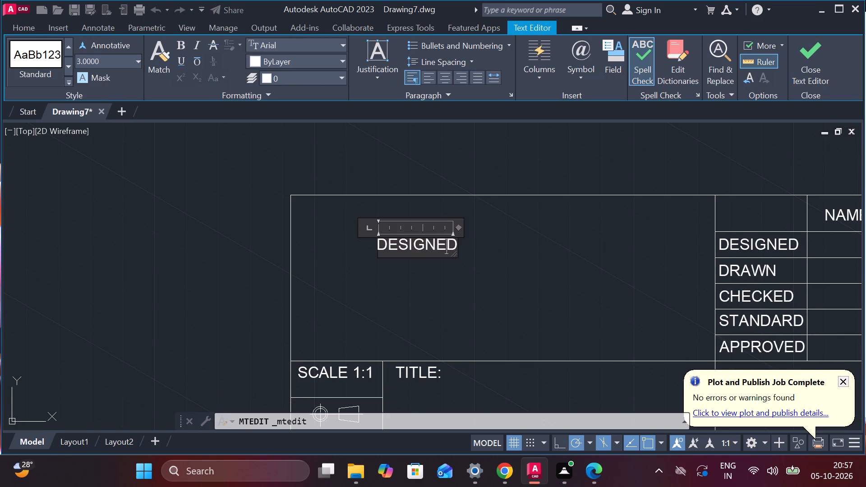
drag(453, 245, 359, 244)
click(134, 61)
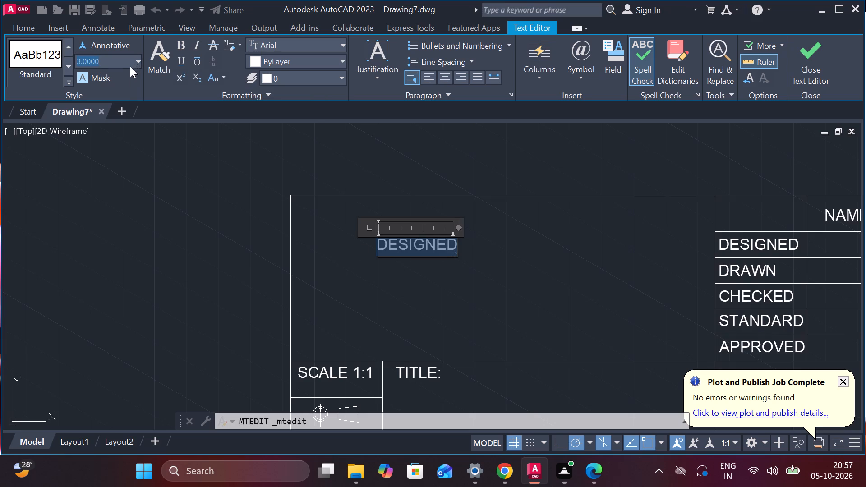
click(136, 62)
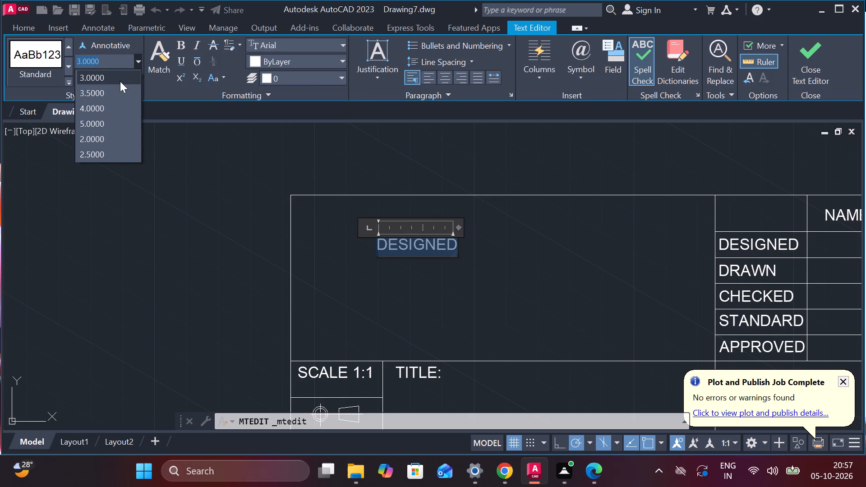
click(108, 90)
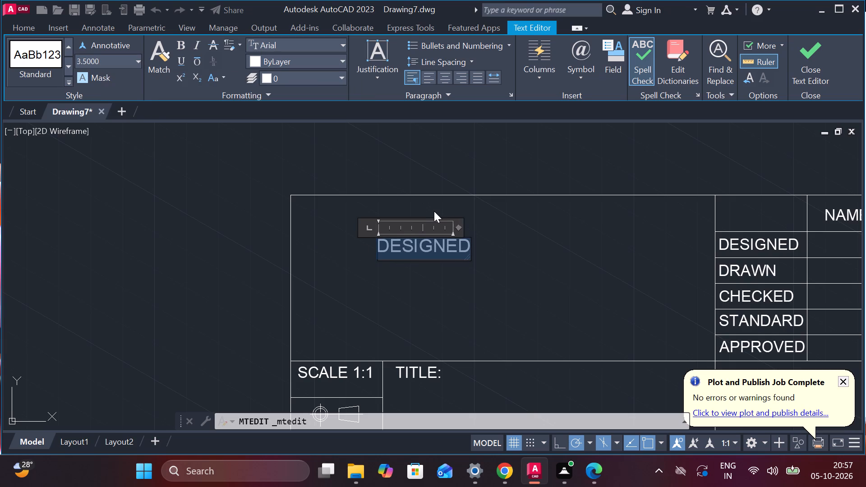
Replace the opened DESIGNED text with "Mechanical support".
key(d)
key(BackSpace)
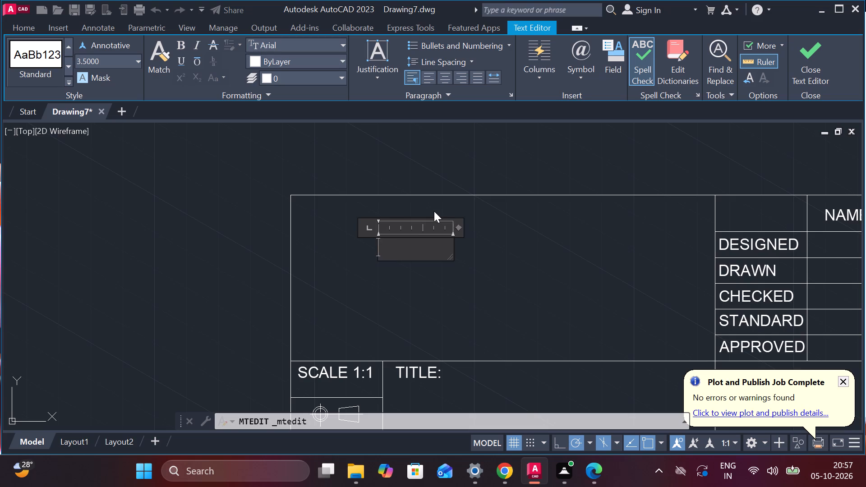
key(m)
text(echanical)
key(space)
text(support)
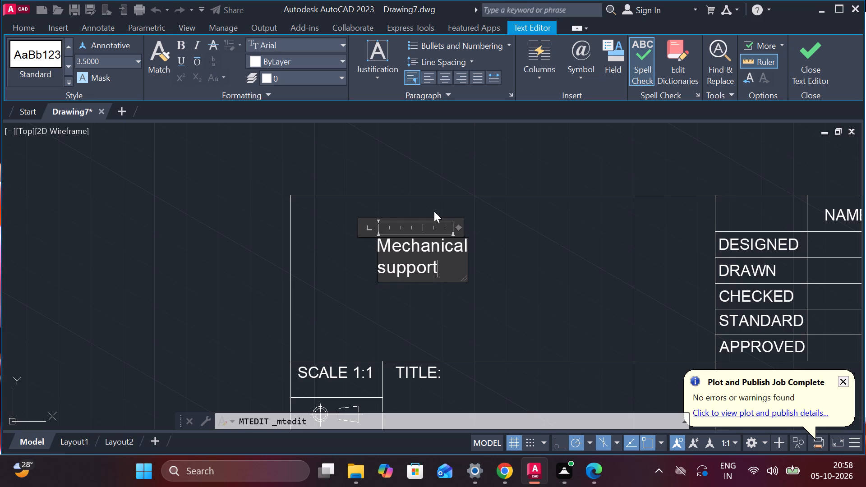
text(,,,)
key(BackSpace)
key(BackSpace)
key(BackSpace)
Insert the word "bracket" between "Mechanical" and "support".
key(Left)
key(Left)
key(Left)
key(Left)
key(Left)
key(Left)
key(Left)
key(Left)
key(b)
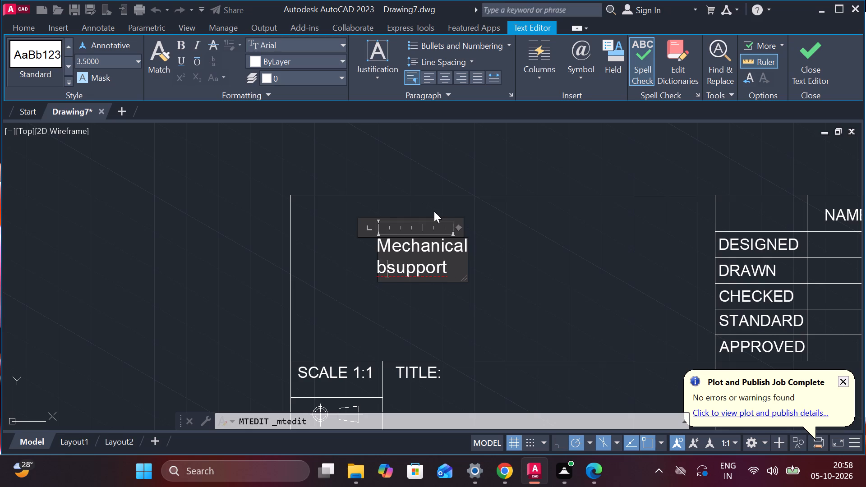
text(racket)
key(space)
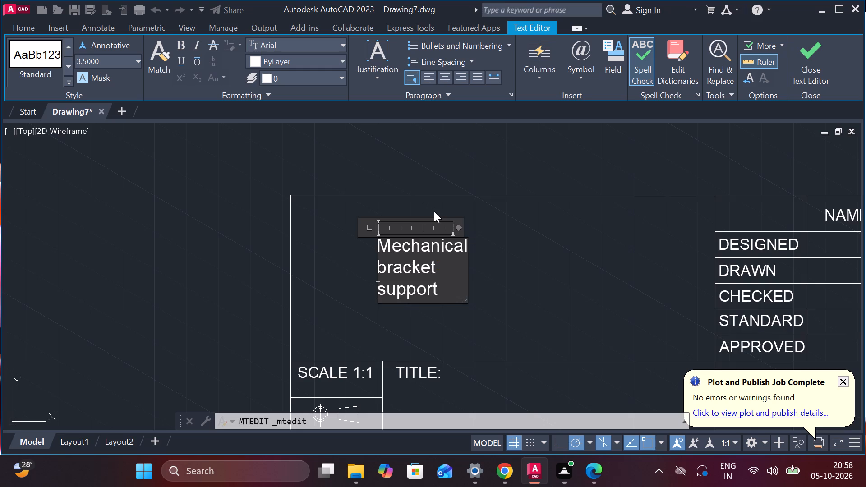
key(Right)
key(Right)
key(Right)
key(Right)
key(Right)
key(Right)
key(Right)
Insert "or" before "support" and widen the text box so the whole phrase fits on one line.
click(442, 261)
text(or)
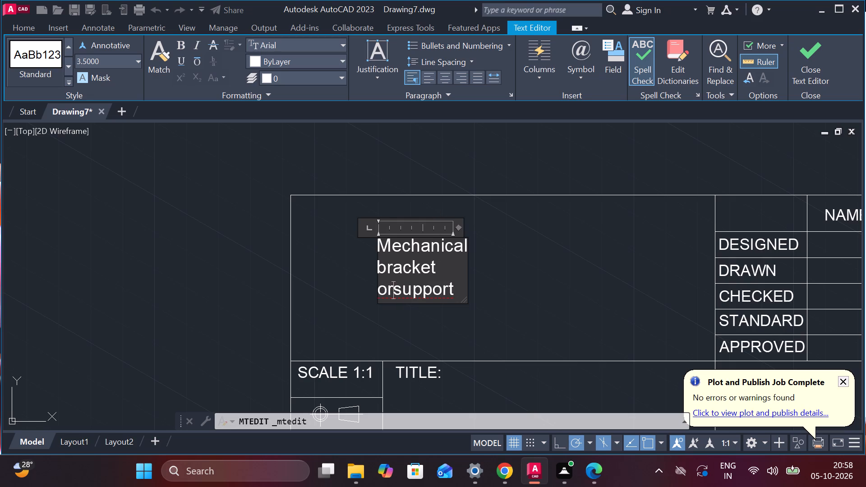
key(space)
drag(467, 289, 664, 269)
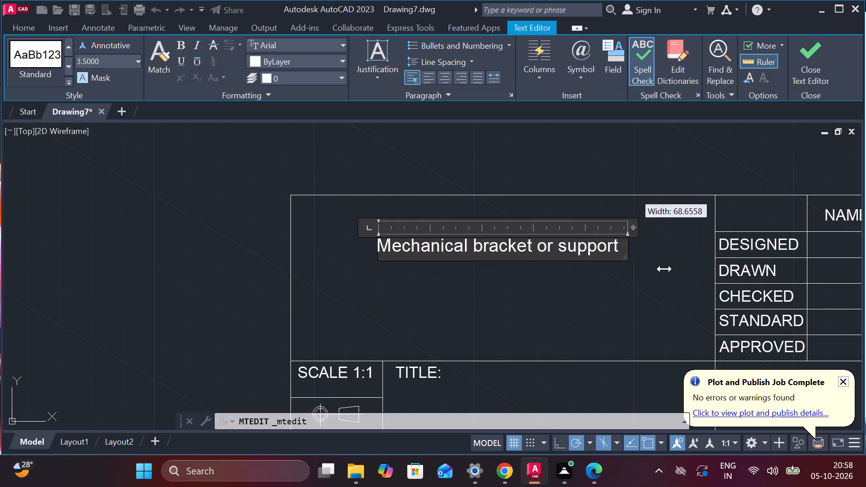
drag(664, 269, 671, 268)
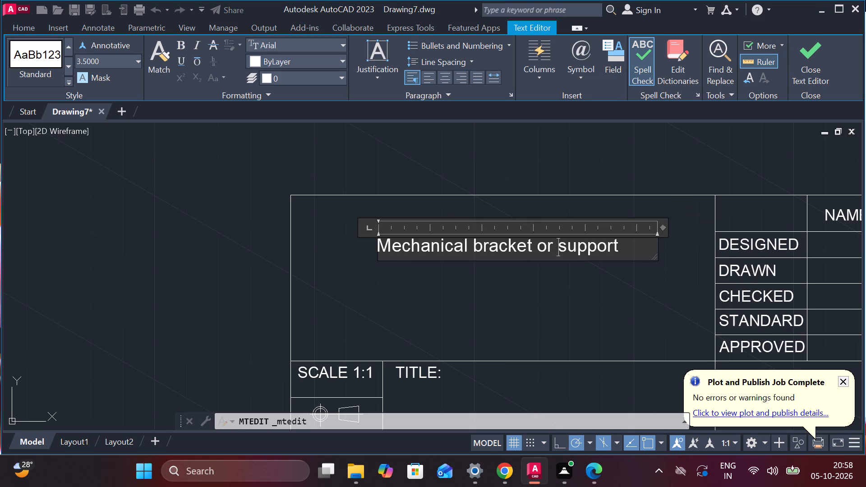
key(BackSpace)
key(space)
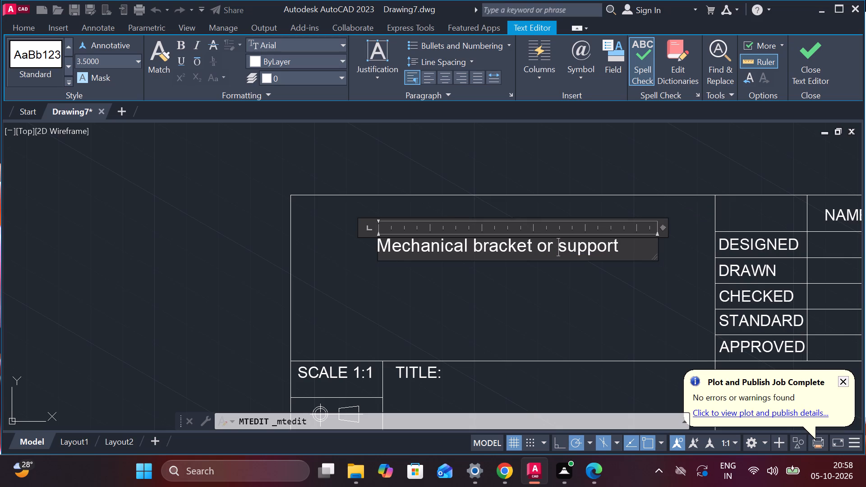
Append "in isometric view" after "support" and finish editing the text.
click(641, 251)
key(space)
text(in isom)
text(etric vi)
text(ew)
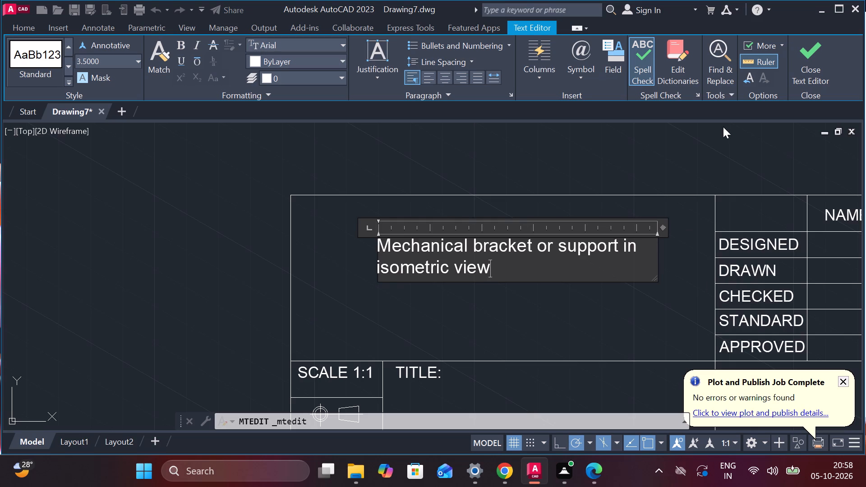
click(807, 80)
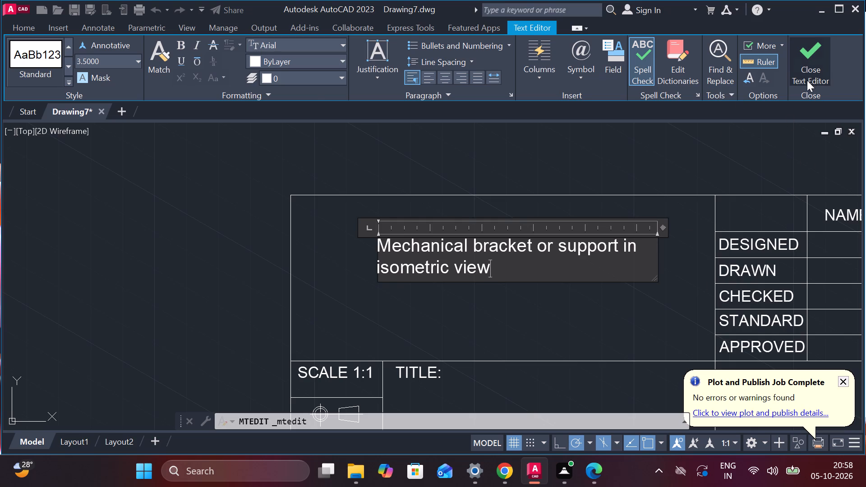
With polar tracking off, move the "Mechanical bracket or support in isometric view" text into the TITLE cell, just below its heading.
scroll(562, 251, down, 1)
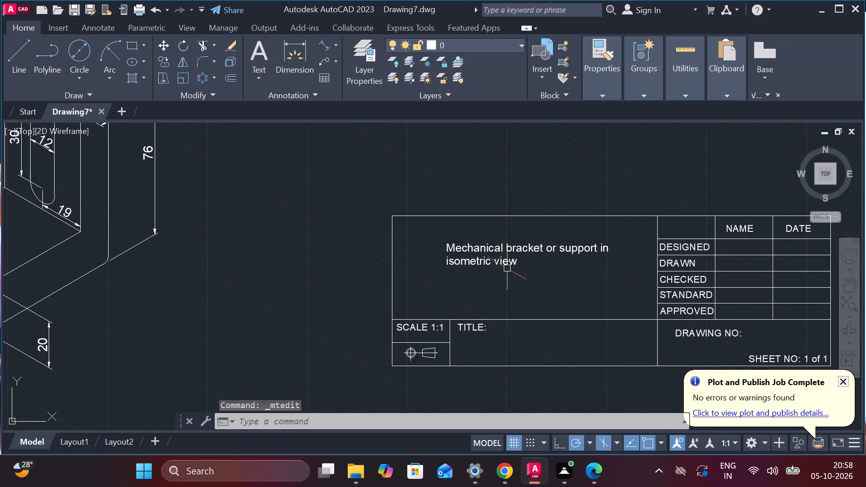
click(492, 249)
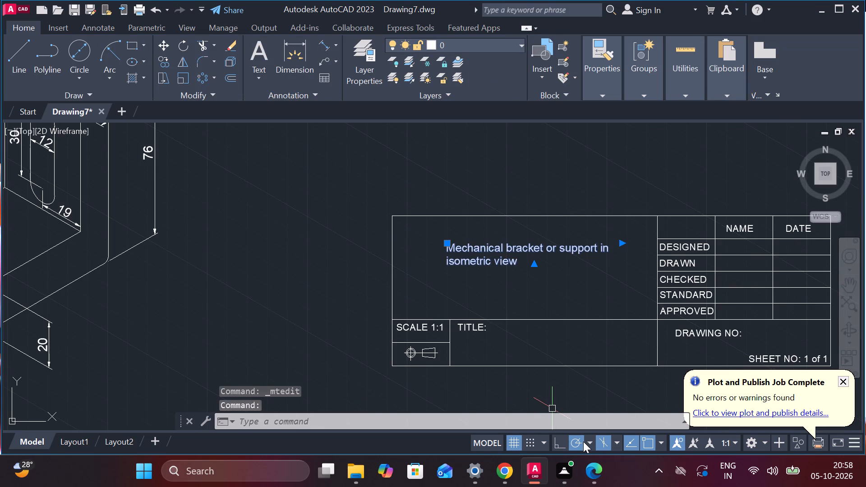
click(576, 444)
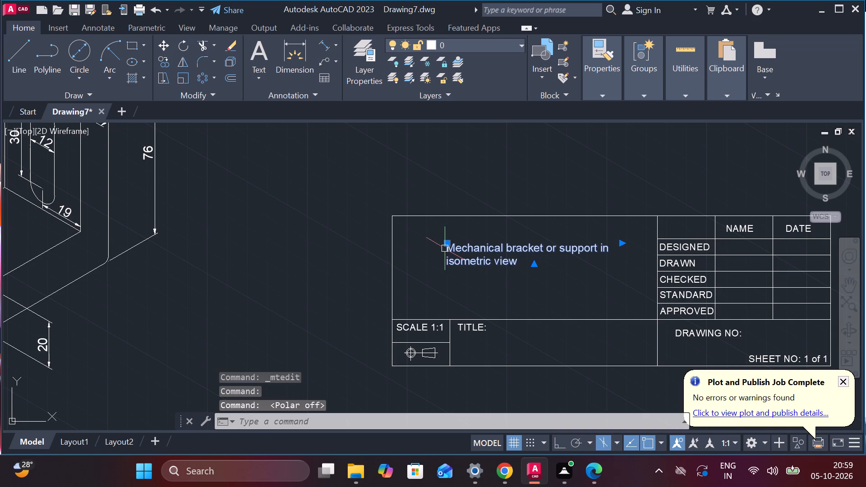
click(447, 246)
scroll(497, 334, up, 2)
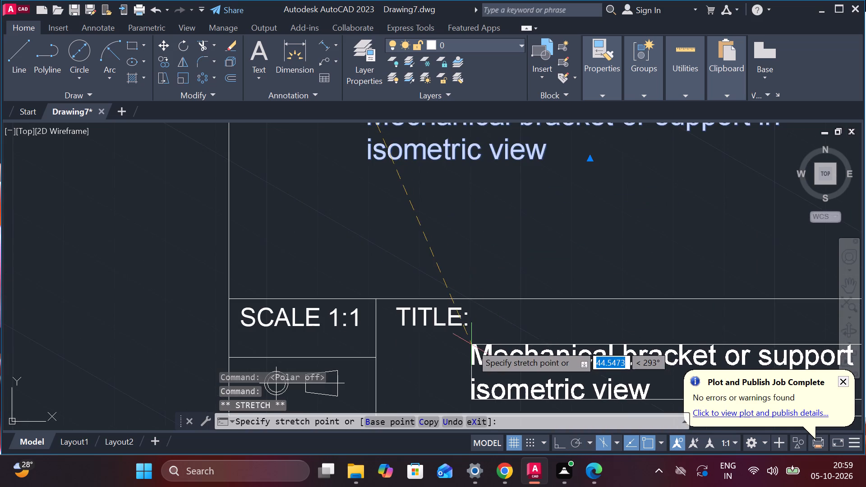
middle_drag(470, 345, 397, 228)
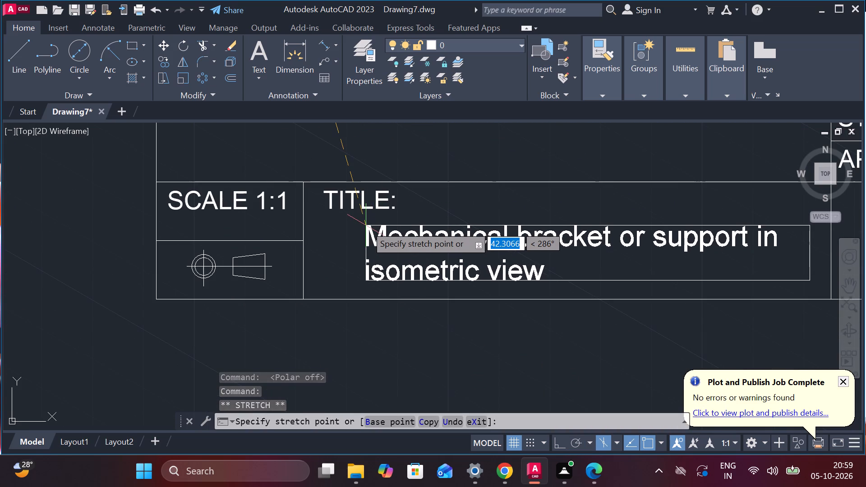
click(366, 225)
scroll(367, 230, down, 2)
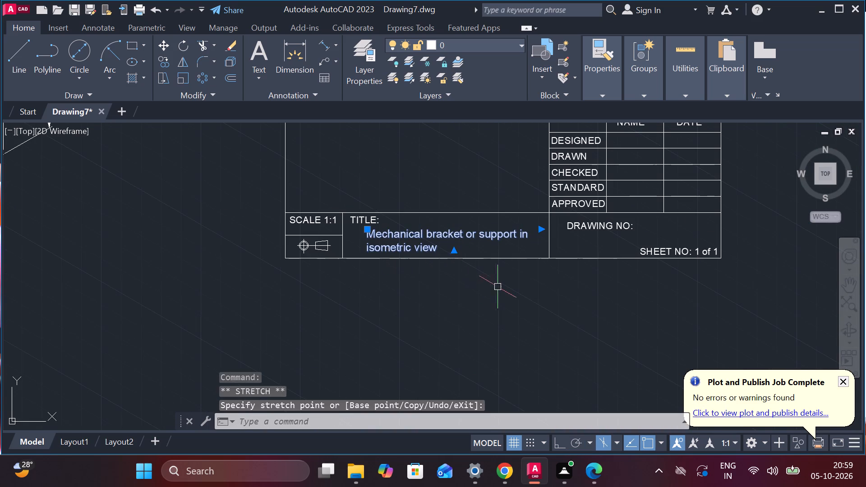
key(Escape)
Move the whole title block about 148 units at 209° so it sits closer to the isometric view, below and right of it.
scroll(507, 294, down, 2)
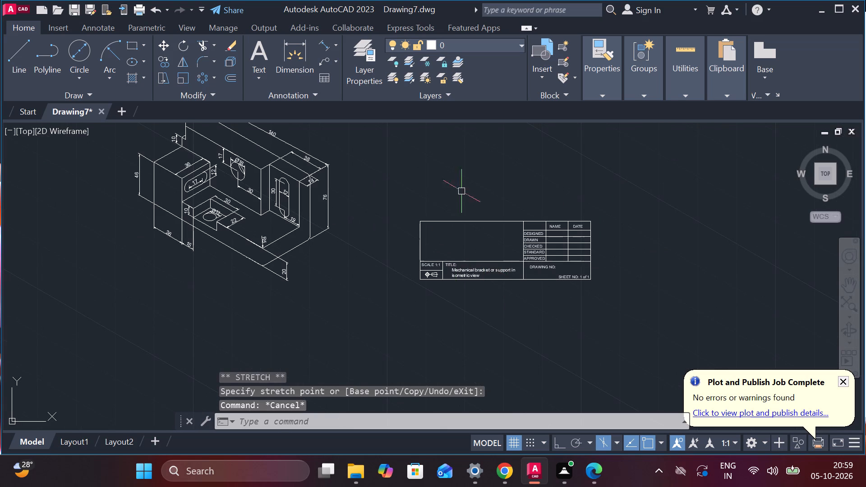
middle_drag(458, 175, 599, 217)
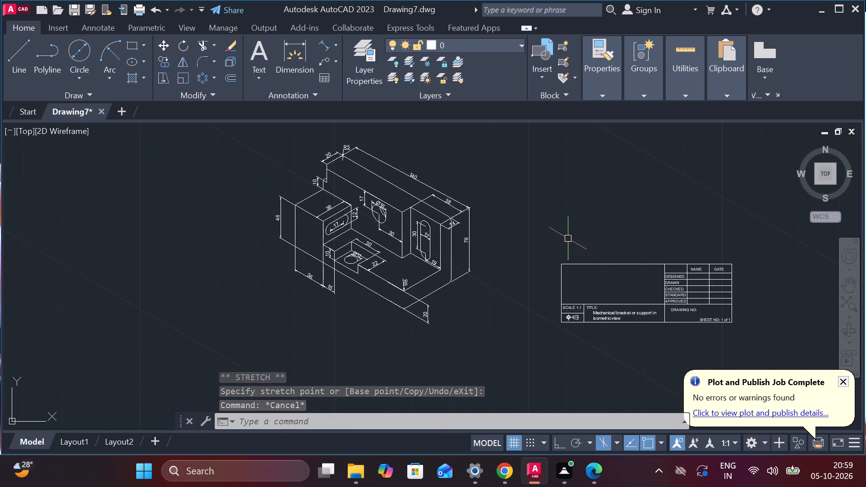
click(536, 240)
click(747, 348)
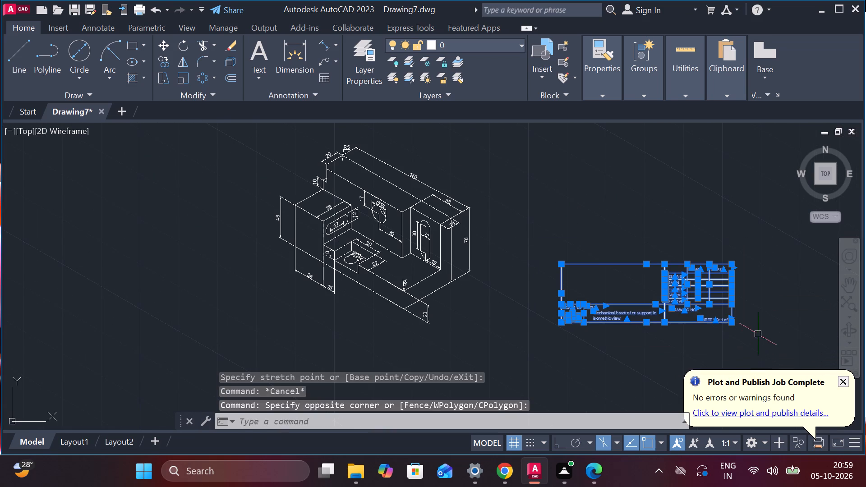
key(m)
key(Return)
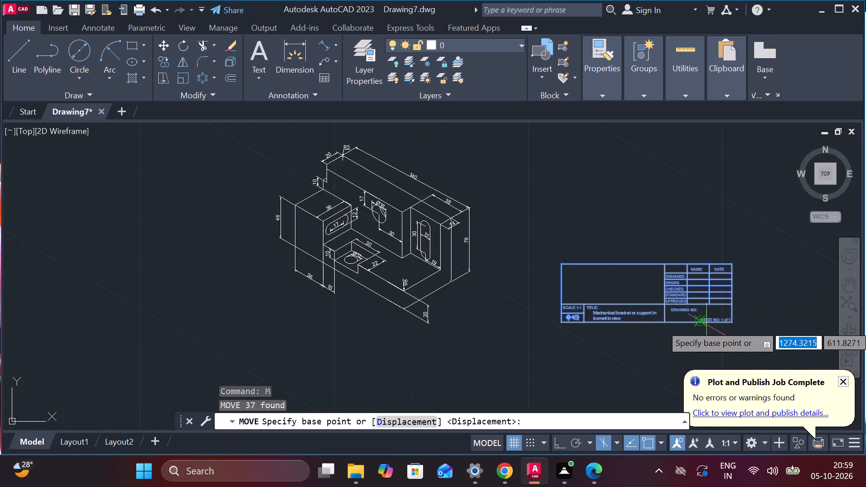
scroll(730, 320, up, 3)
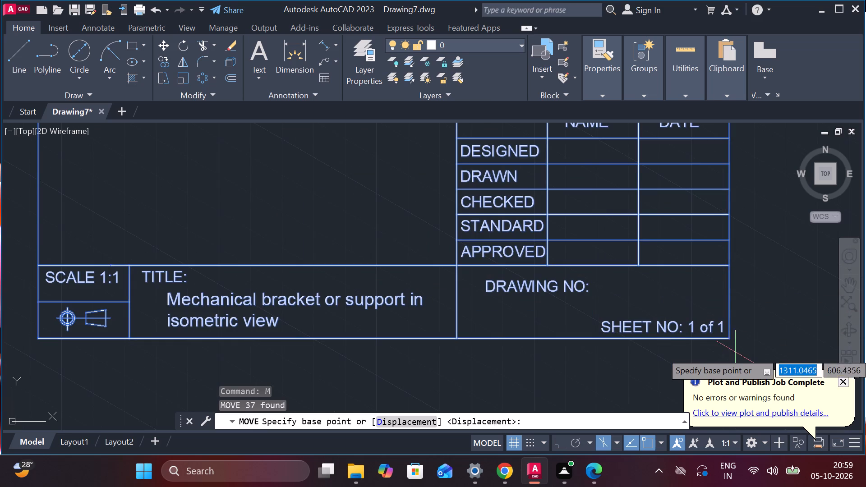
click(734, 340)
scroll(677, 341, down, 3)
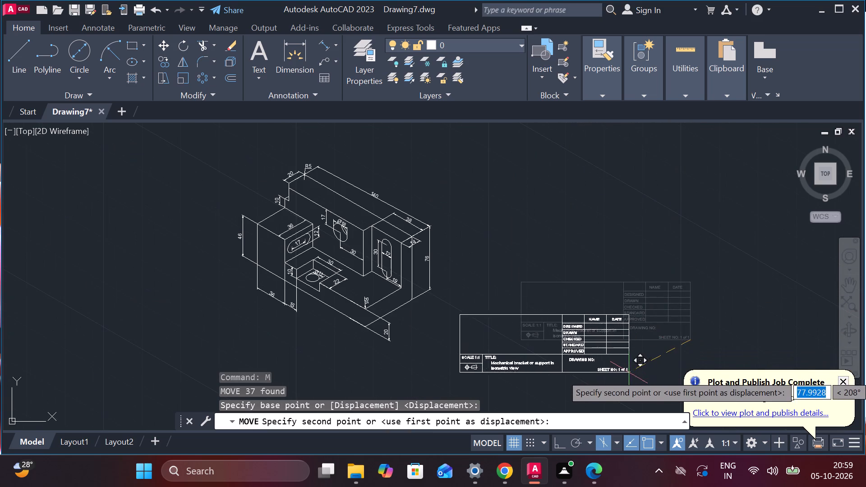
middle_drag(610, 351, 645, 303)
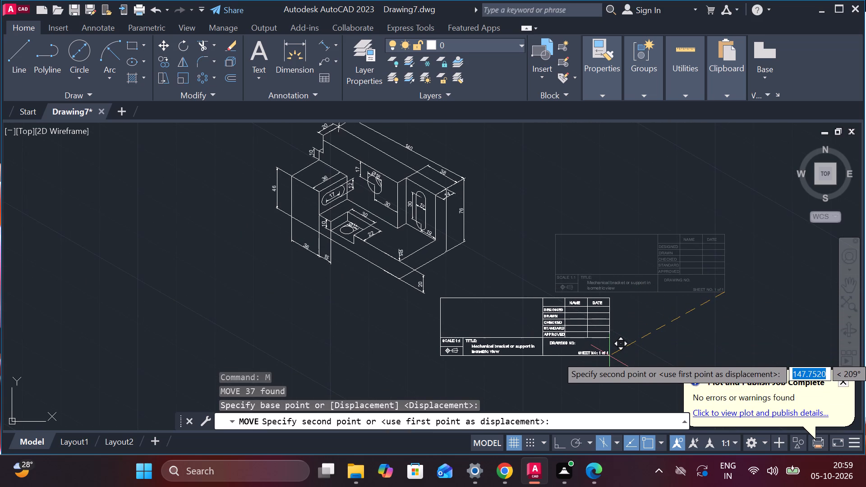
click(609, 356)
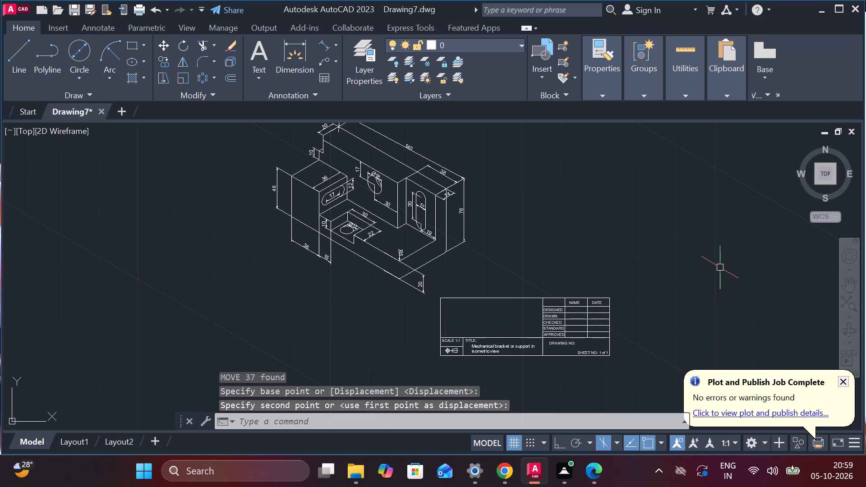
Draw a rectangular border about 442 by 299 from the title block's lower-right corner, enclosing the isometric view and title block.
click(129, 44)
scroll(622, 375, up, 2)
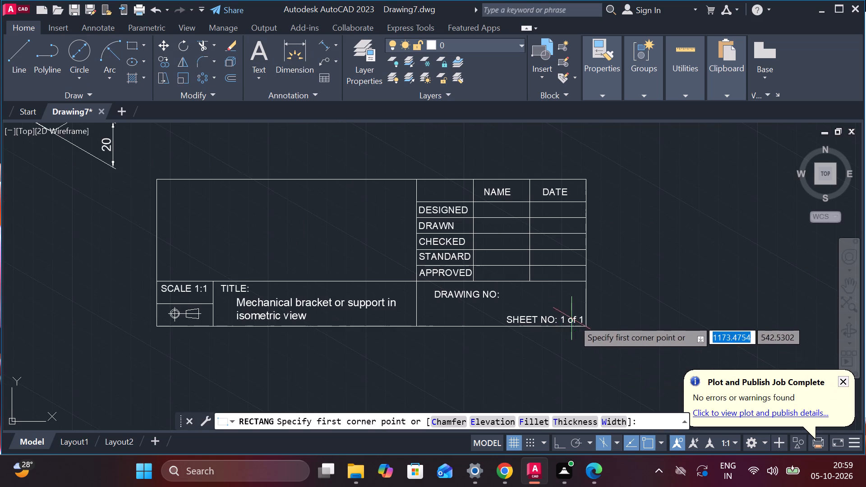
scroll(583, 326, up, 2)
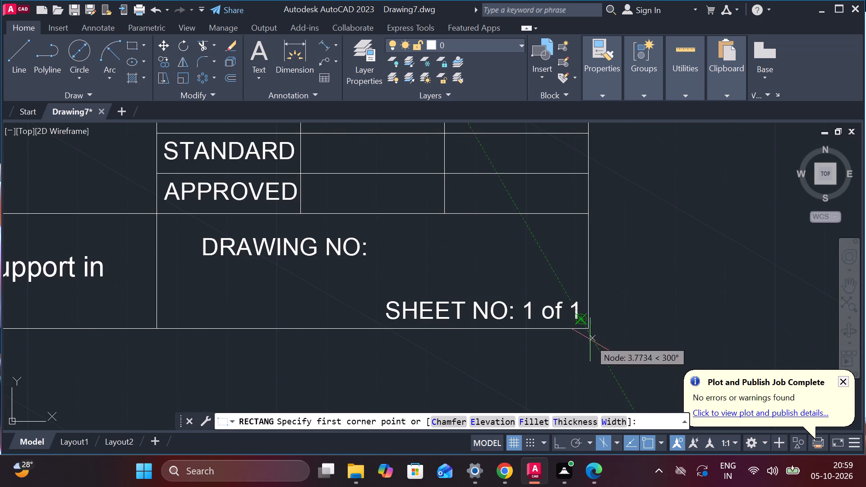
scroll(591, 332, up, 3)
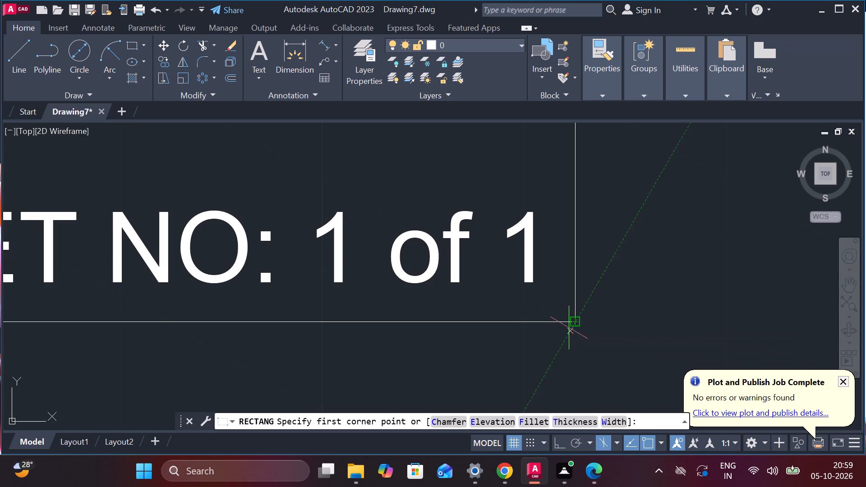
click(573, 322)
scroll(525, 230, down, 4)
middle_drag(319, 207, 514, 260)
scroll(472, 246, down, 7)
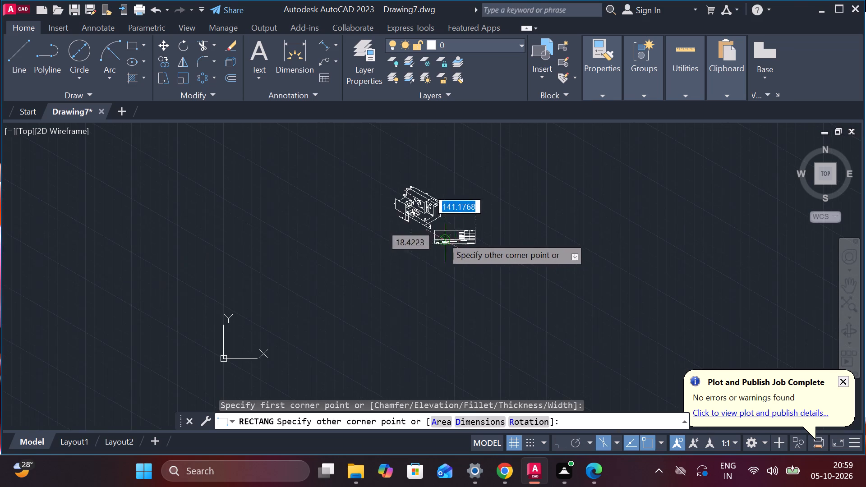
scroll(356, 171, up, 2)
scroll(427, 190, up, 3)
scroll(438, 207, down, 1)
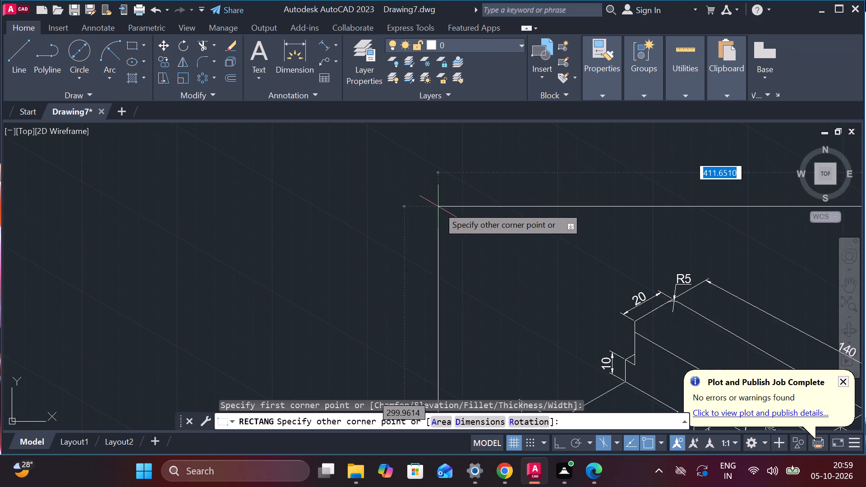
middle_drag(433, 221, 254, 75)
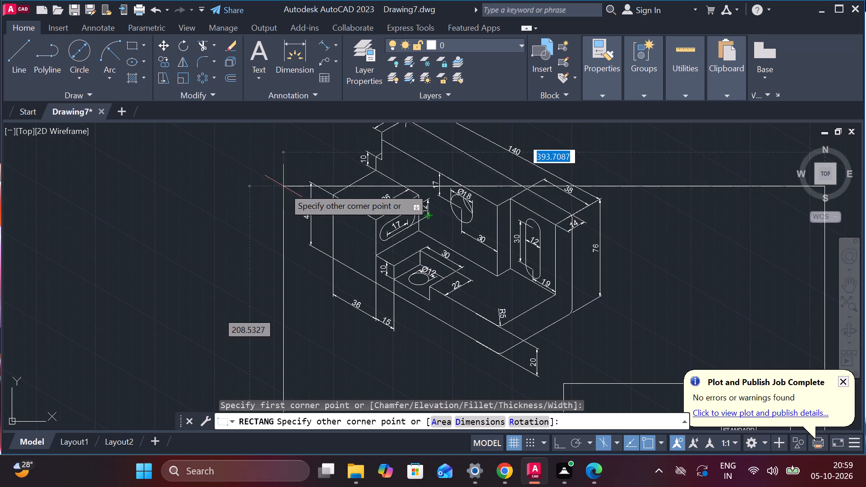
scroll(279, 162, down, 2)
middle_drag(256, 140, 291, 222)
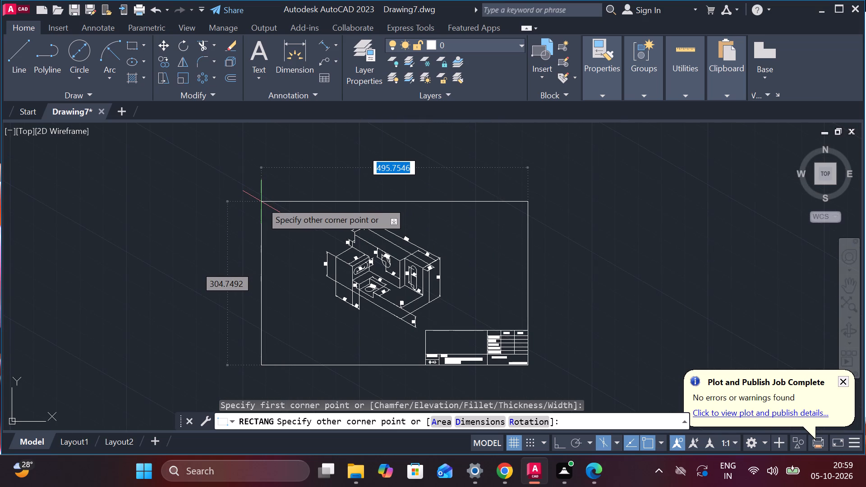
click(290, 205)
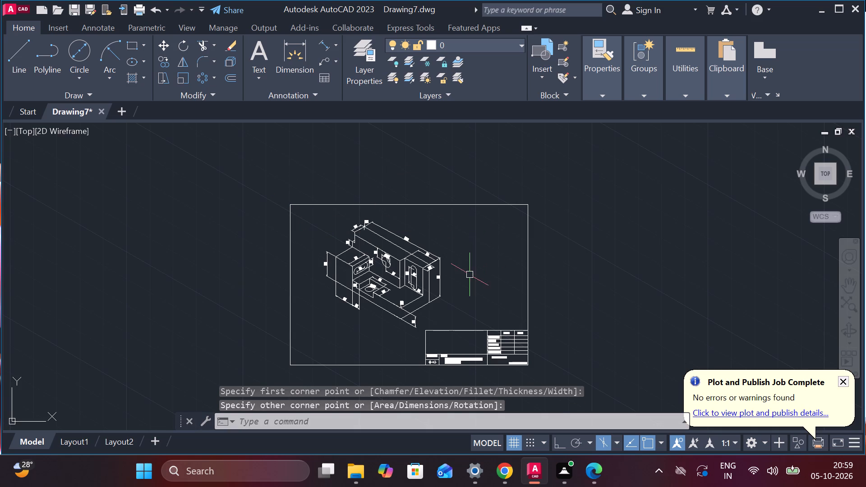
Move the isometric view with all its dimensions up and to the right, nearer the middle of the border.
scroll(468, 280, up, 1)
click(232, 171)
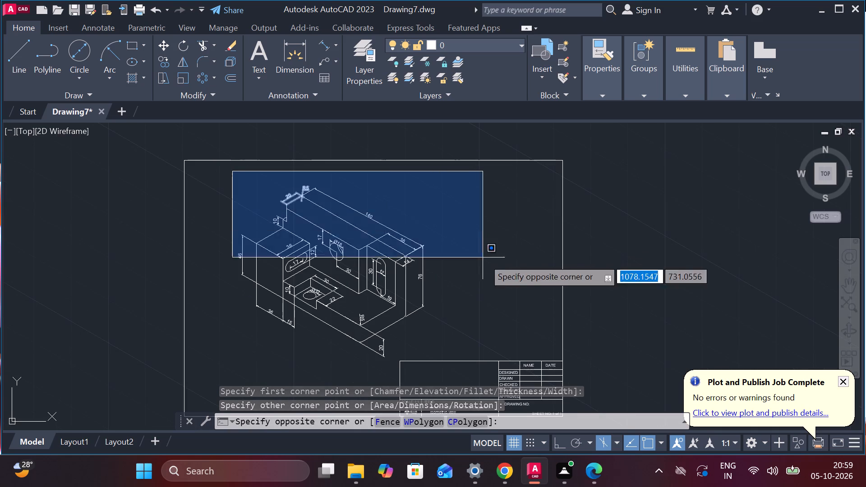
click(450, 354)
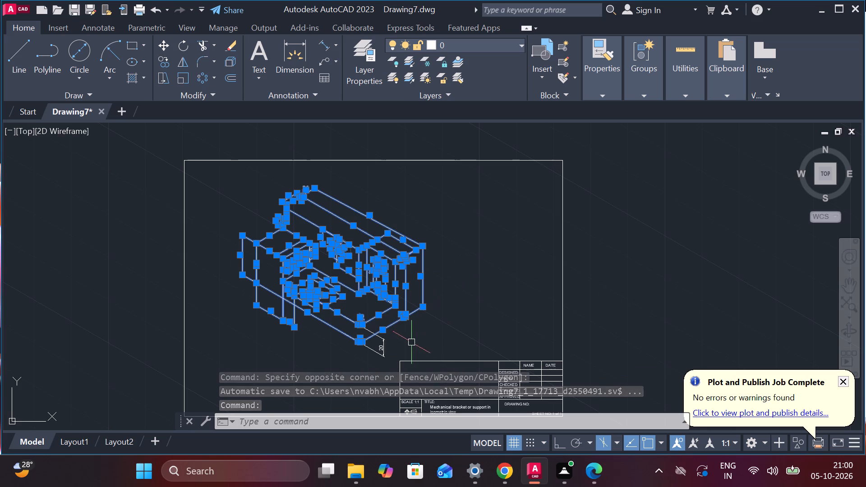
click(387, 340)
key(m)
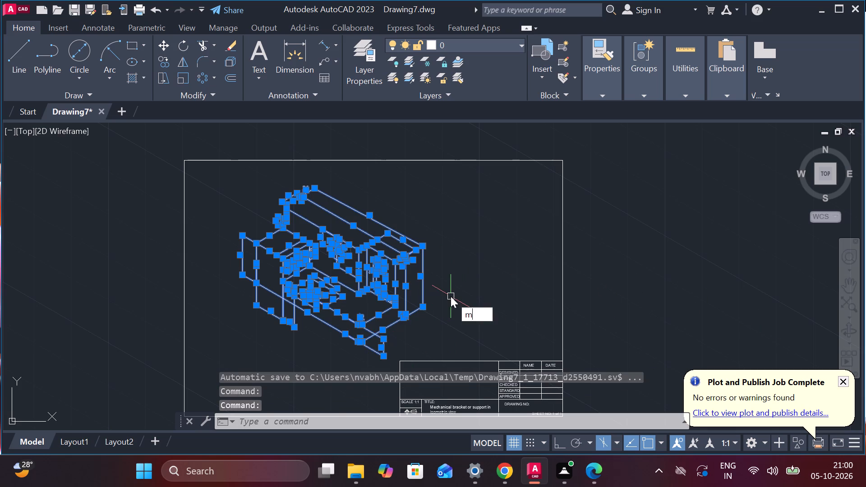
key(Return)
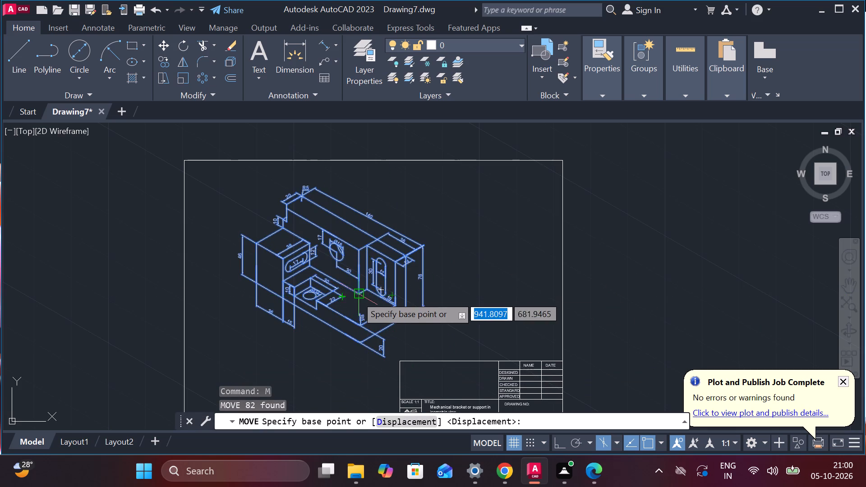
click(358, 303)
scroll(377, 295, up, 2)
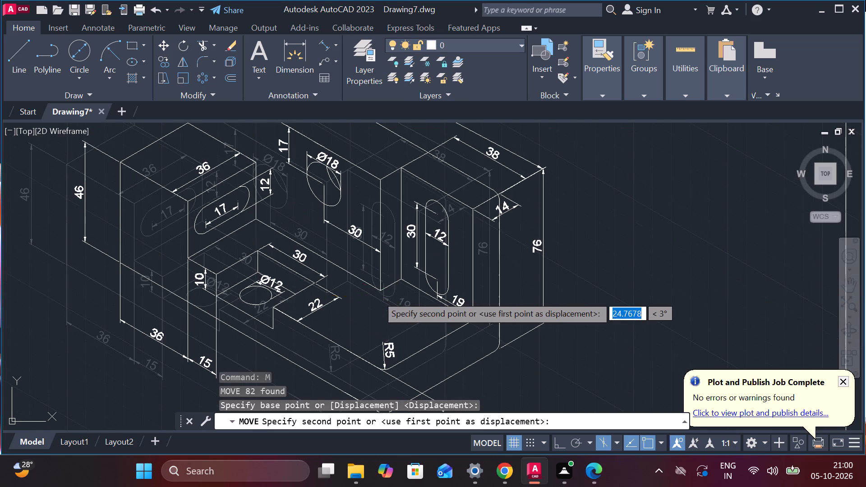
scroll(378, 294, down, 2)
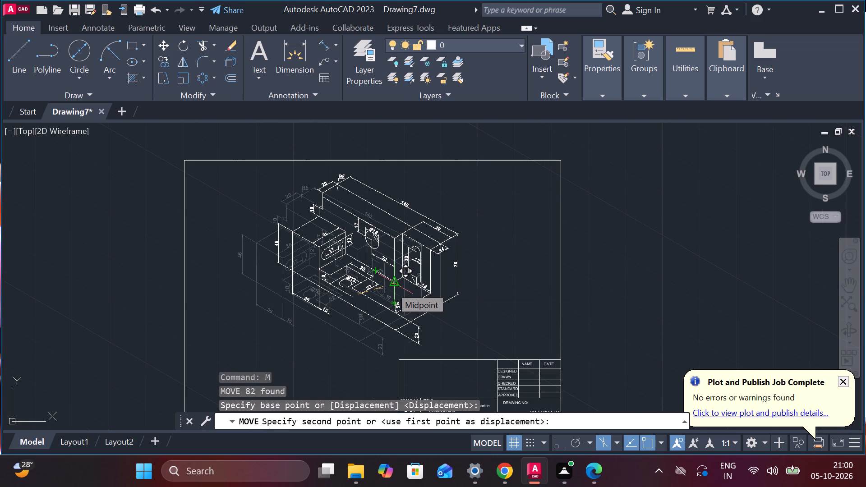
click(391, 287)
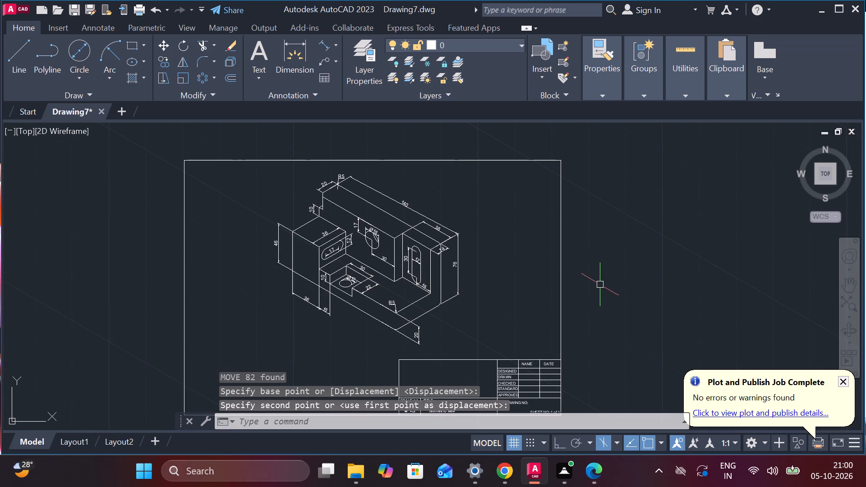
key(Escape)
Stretch the border rectangle's left edge inward, slightly closer to the isometric view.
scroll(616, 228, down, 1)
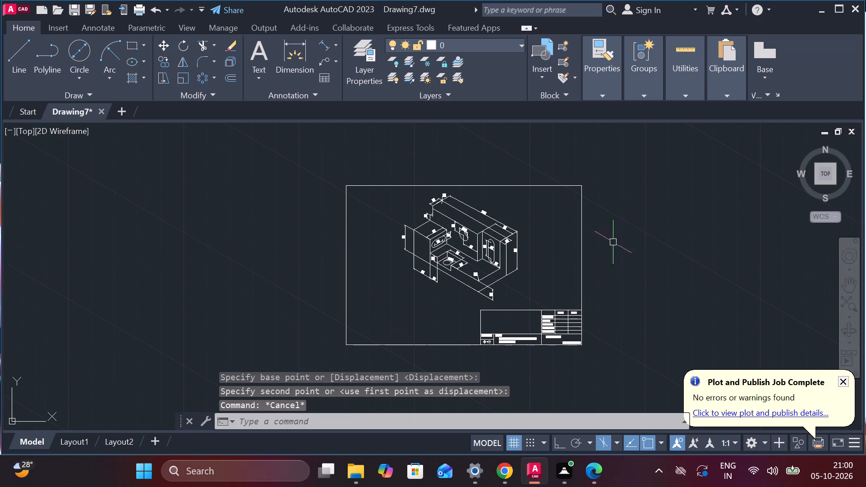
click(348, 281)
click(347, 268)
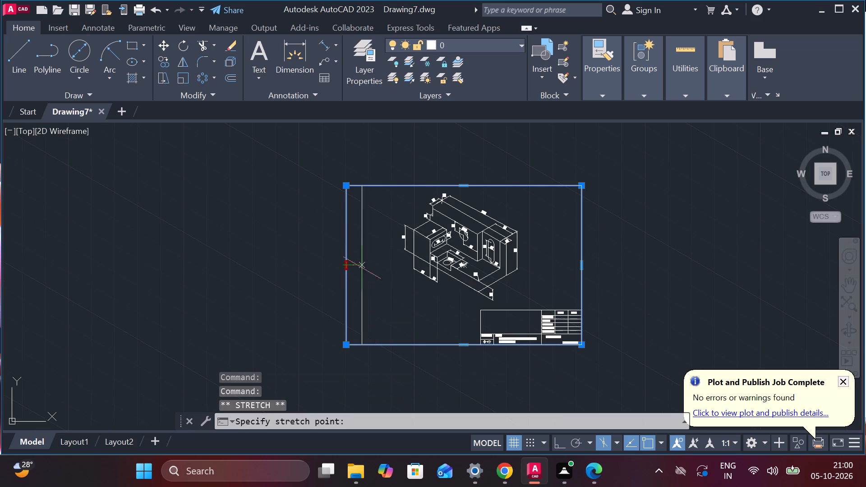
click(361, 267)
key(Escape)
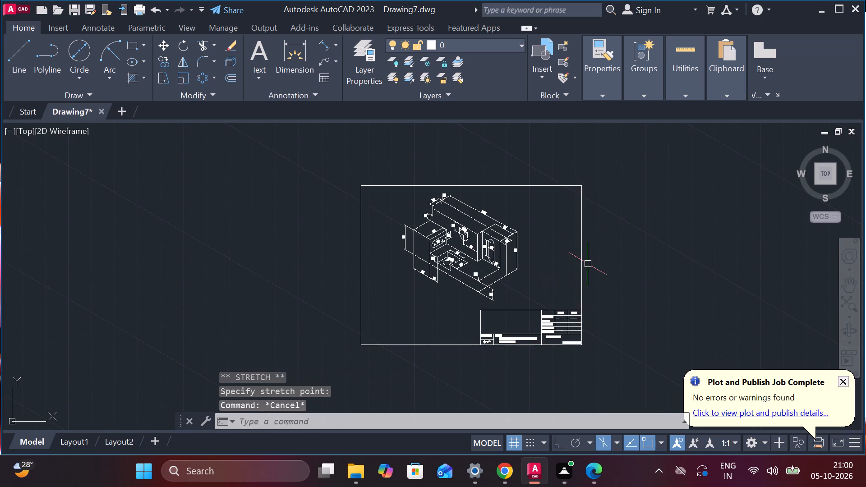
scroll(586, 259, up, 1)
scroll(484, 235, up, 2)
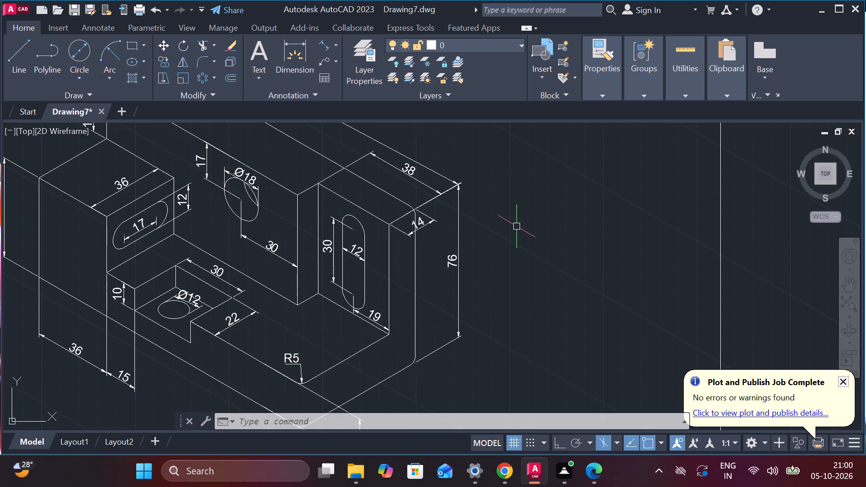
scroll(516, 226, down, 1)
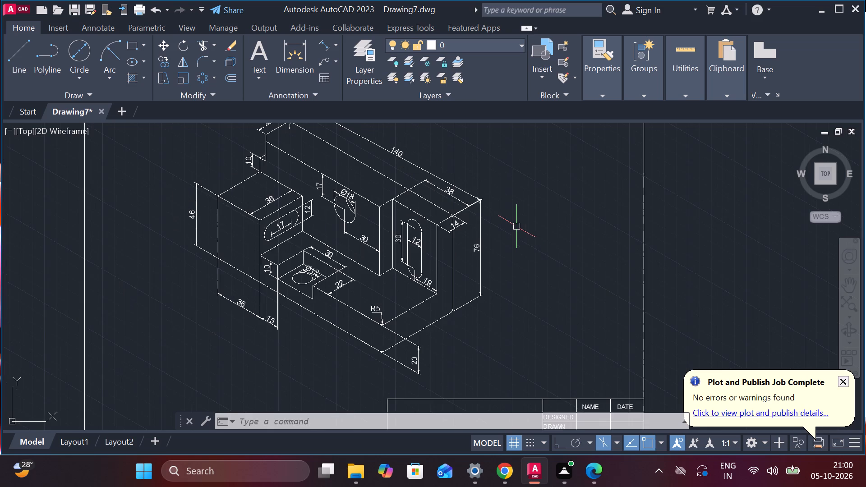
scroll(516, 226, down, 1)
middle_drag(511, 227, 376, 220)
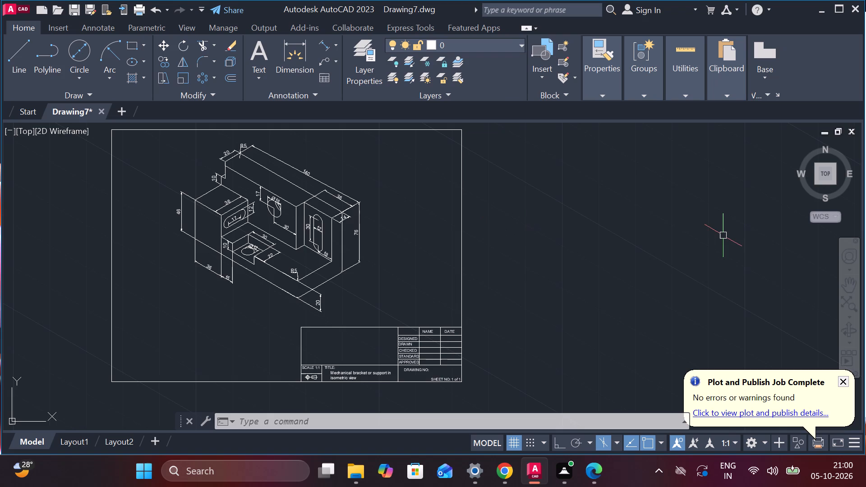
Save the drawing in Documents under the name "mechanical bracket or support component in an isometric view".
key(ctrl+s)
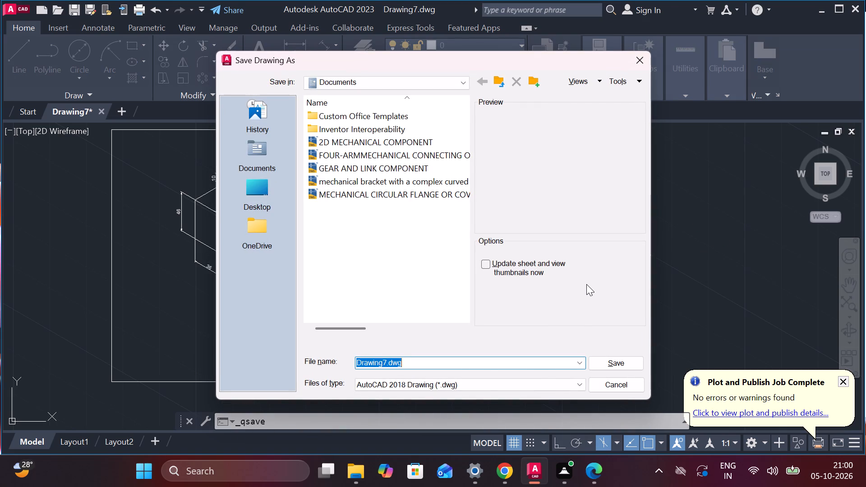
key(m)
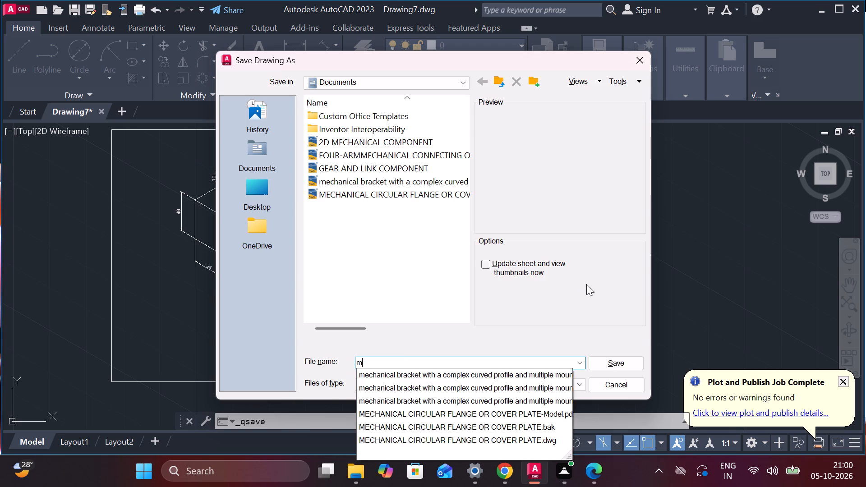
text(eh)
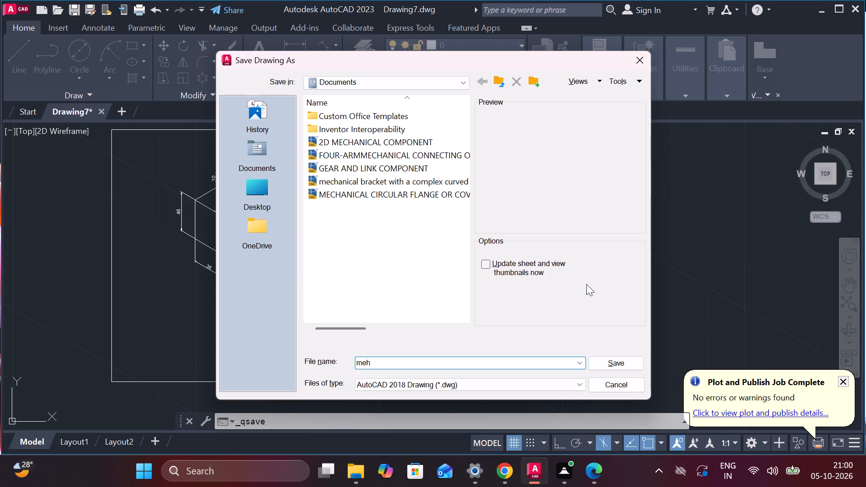
key(BackSpace)
text(chanical)
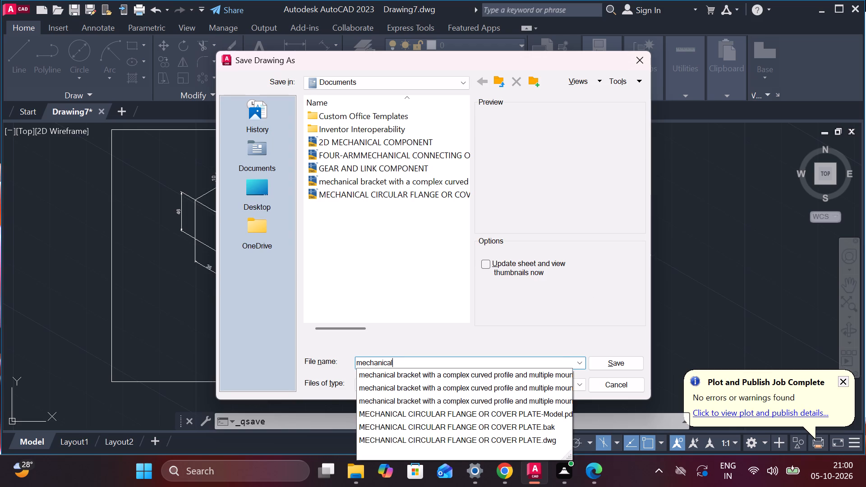
key(space)
text(bracket)
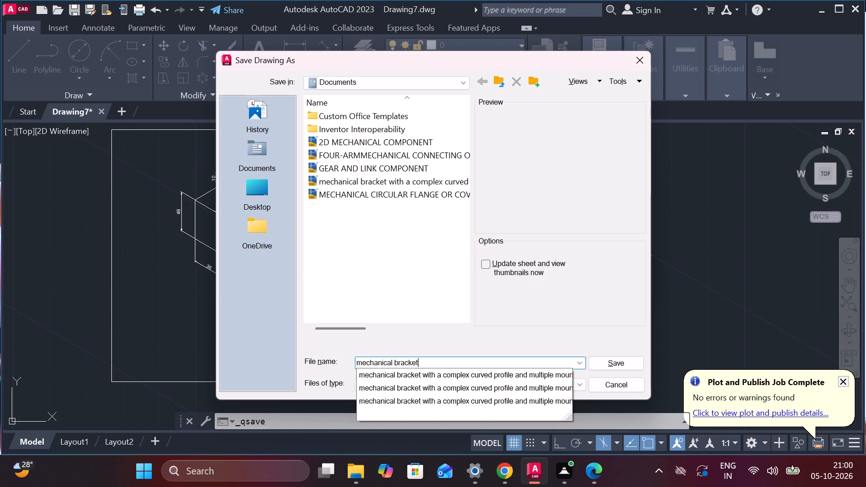
key(space)
text(or suppoert)
key(space)
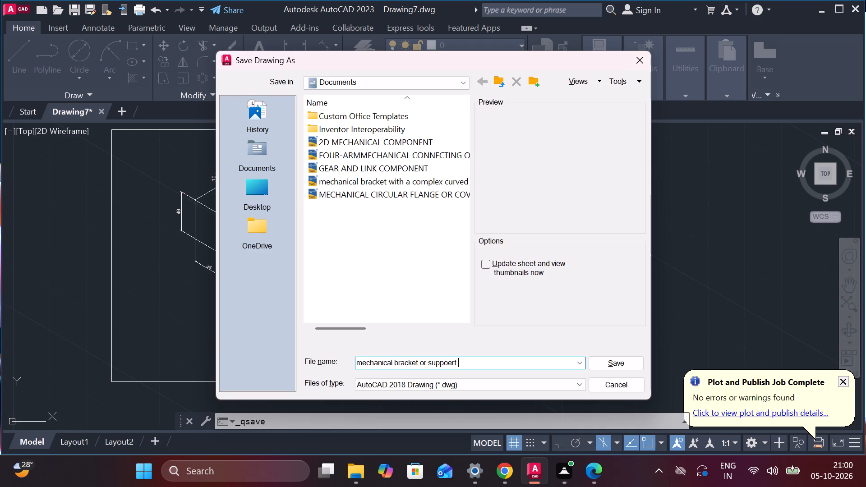
key(BackSpace)
key(BackSpace)
key(BackSpace)
key(BackSpace)
text(rt)
key(space)
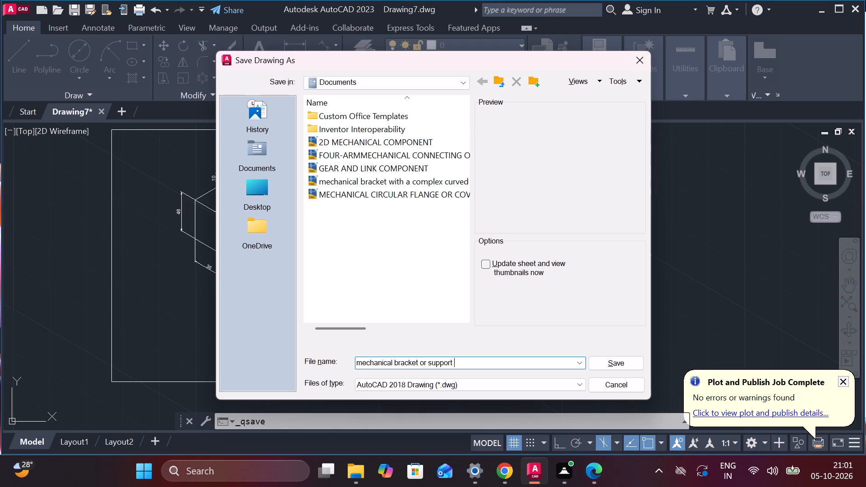
text(component)
key(space)
text(in an)
key(space)
text(isomer)
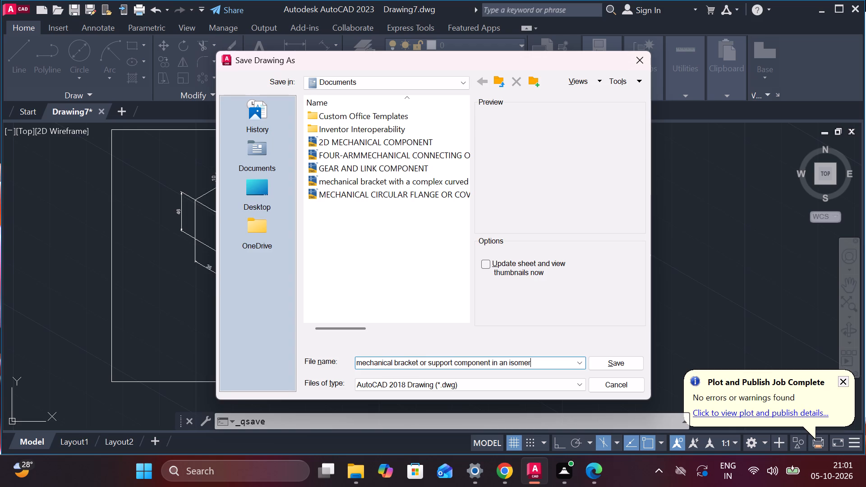
key(BackSpace)
text(tric)
key(space)
text(vi)
key(e)
key(BackSpace)
key(e)
key(w)
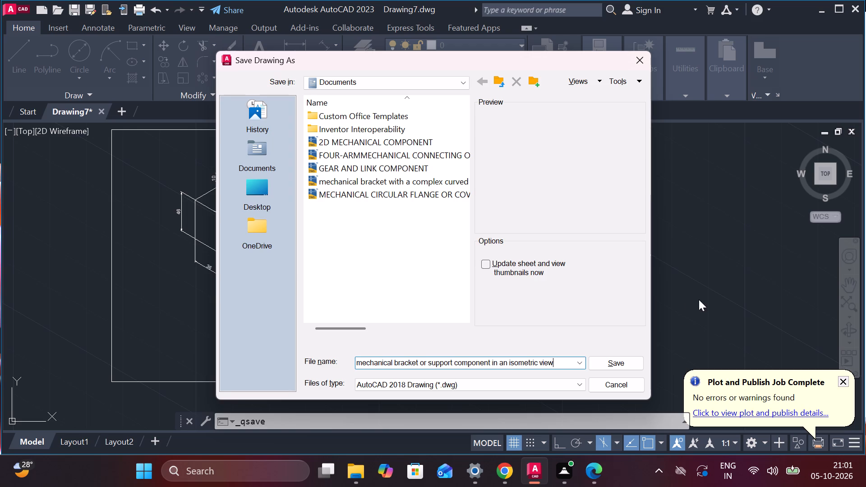
click(621, 365)
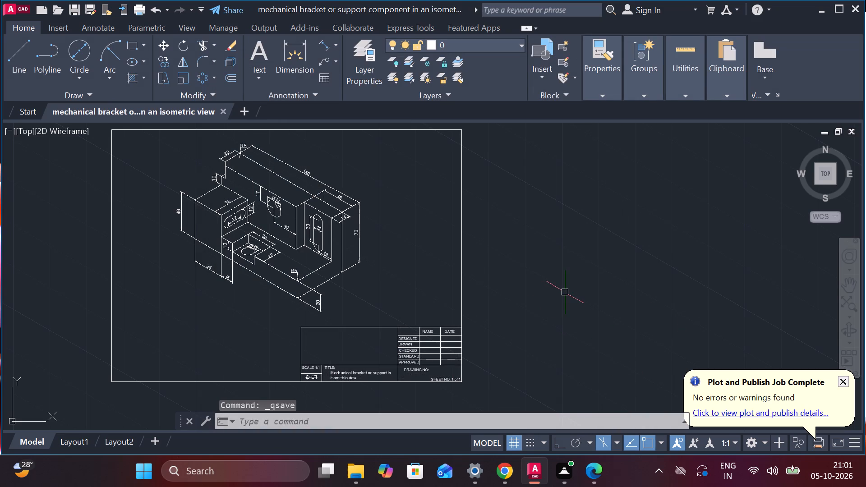
Turn off command logging with LOGFILEOFF and save the drawing again.
text(log)
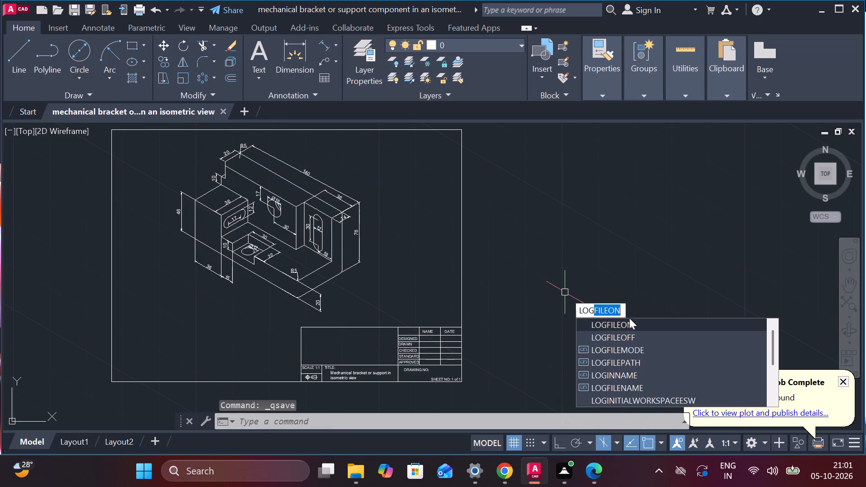
click(638, 338)
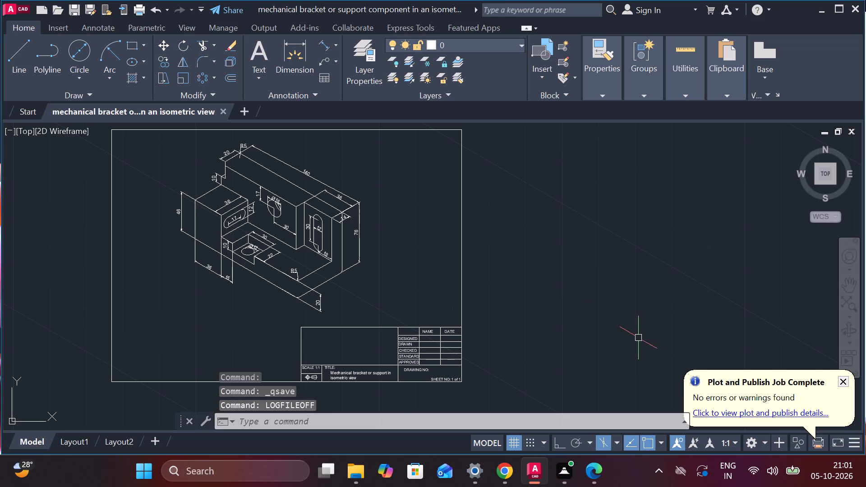
key(ctrl+s)
Set up a plot of the model using the DWG To PDF.pc3 plotter with landscape orientation.
text(plot)
click(663, 303)
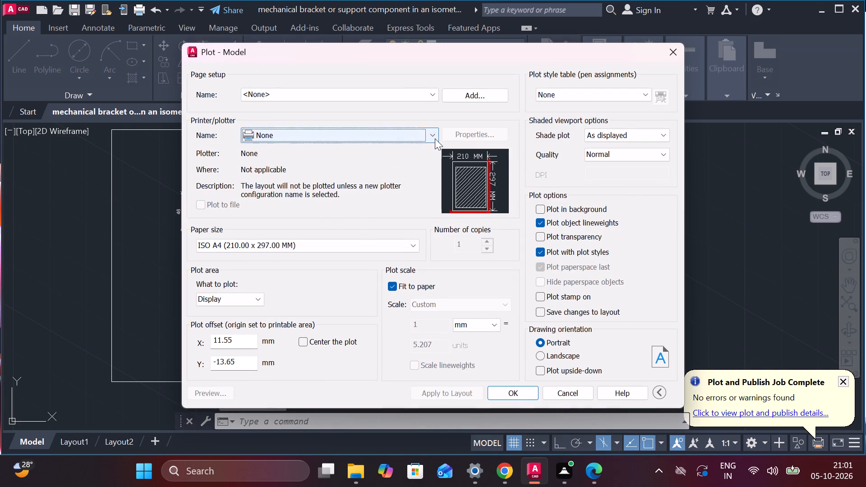
click(435, 138)
click(332, 271)
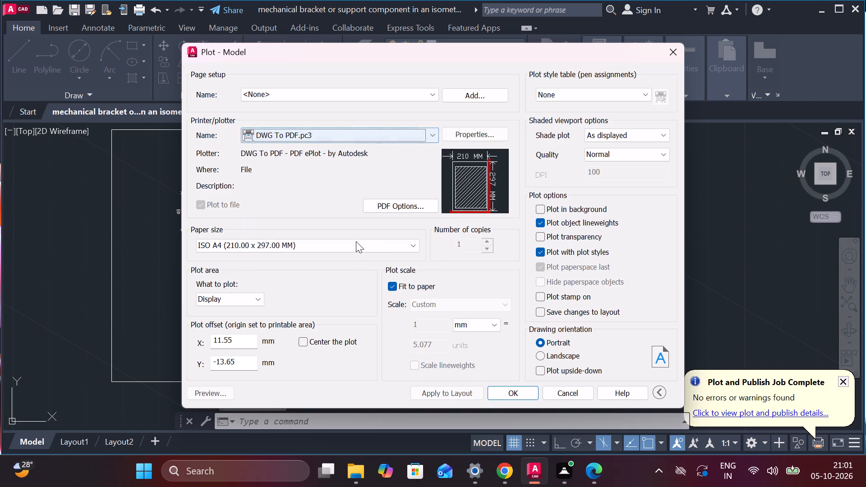
click(545, 353)
Set the plot area to a window from the title block's lower-right corner to just beyond the border's upper-left corner.
click(261, 295)
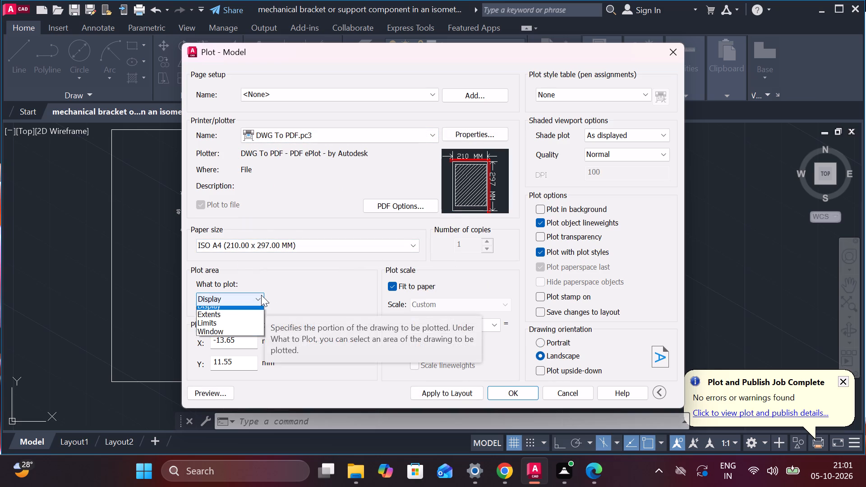
click(222, 337)
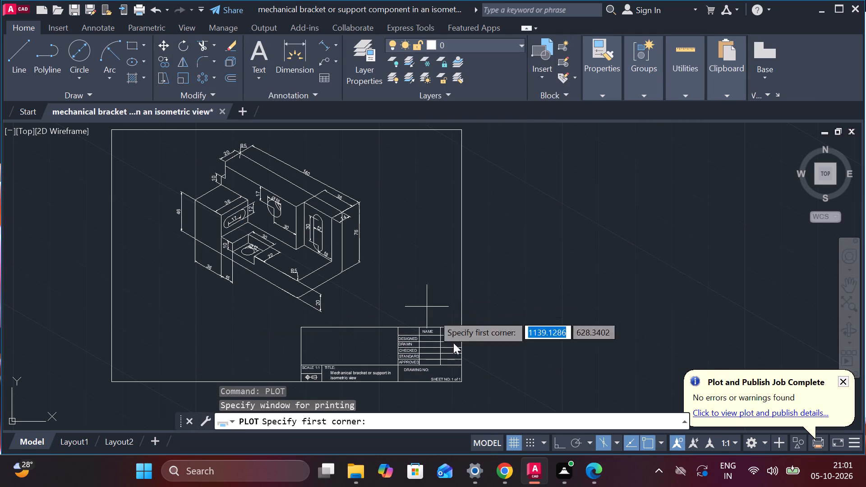
middle_drag(484, 358, 541, 299)
scroll(554, 333, up, 3)
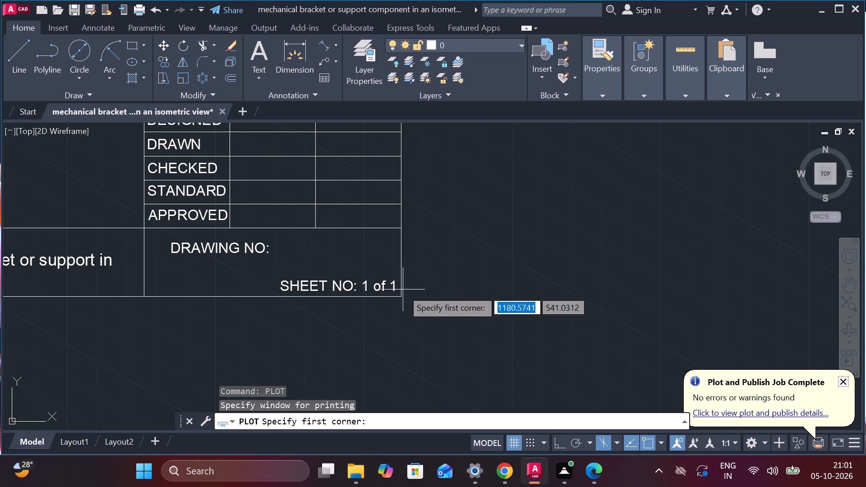
click(398, 299)
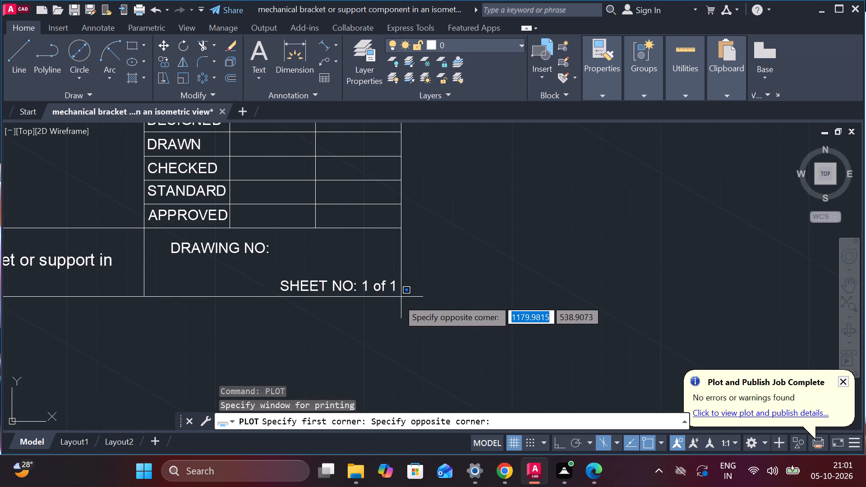
scroll(258, 280, down, 7)
scroll(226, 247, up, 4)
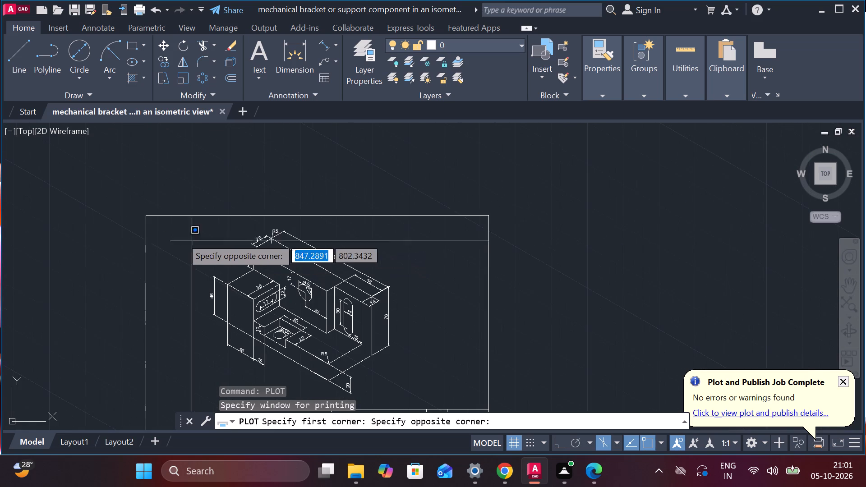
click(129, 188)
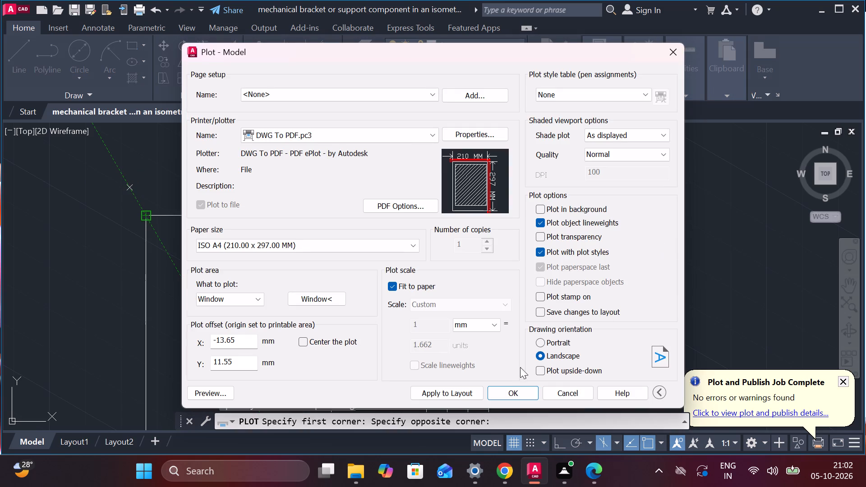
Plot the sheet to a PDF in Documents under the proposed file name and check the output down to the title block.
click(503, 390)
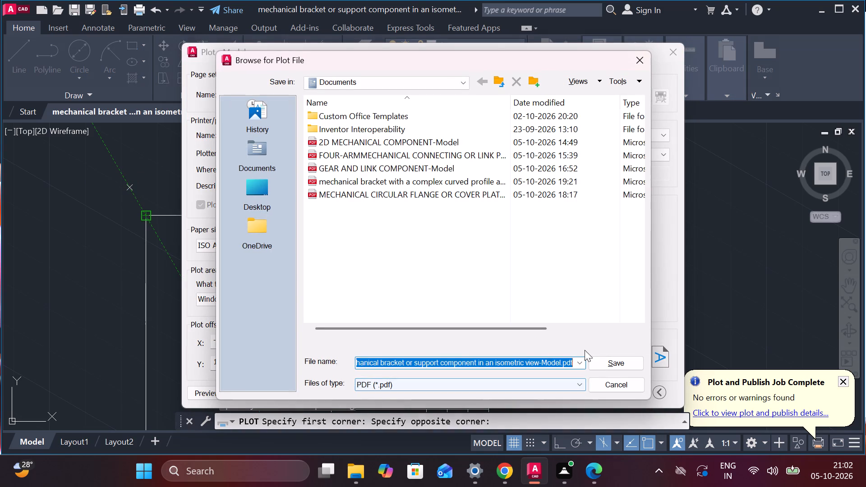
click(621, 358)
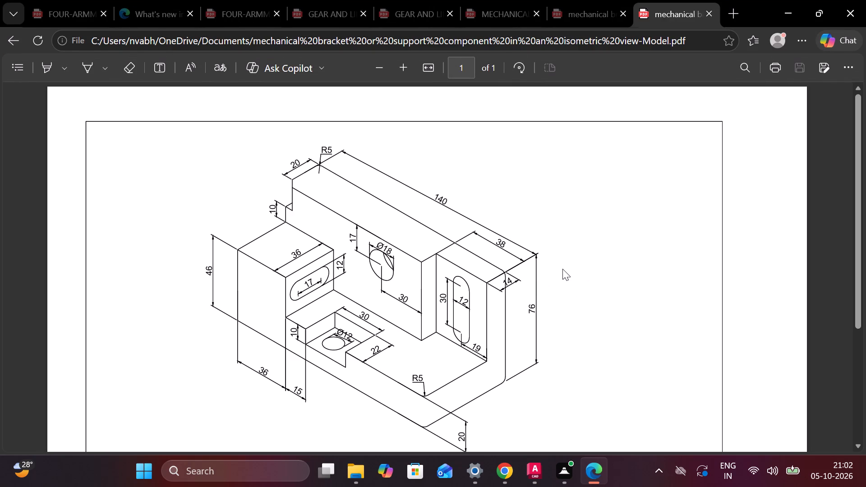
scroll(562, 269, down, 3)
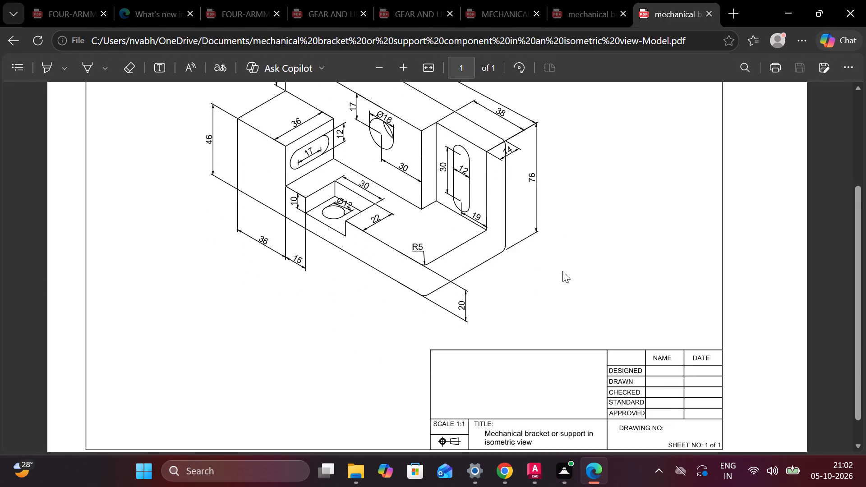